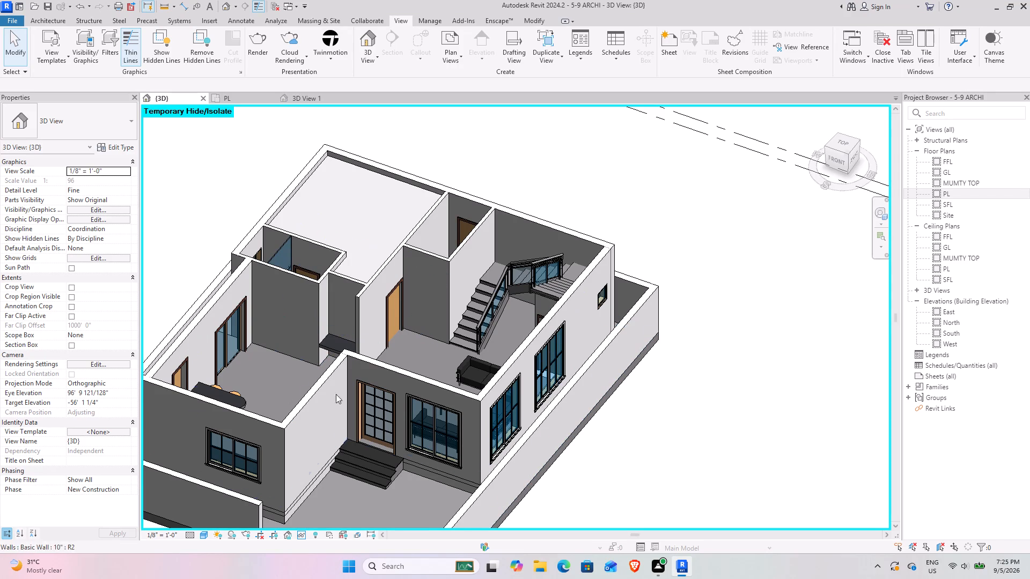
Inspect the ground floor from above, including the bathroom's glass partition, the bedroom ceiling, the staircase and the furniture layout.
{"action": "middle_click_drag", "start_coordinate": [293, 378], "coordinate": [317, 332]}
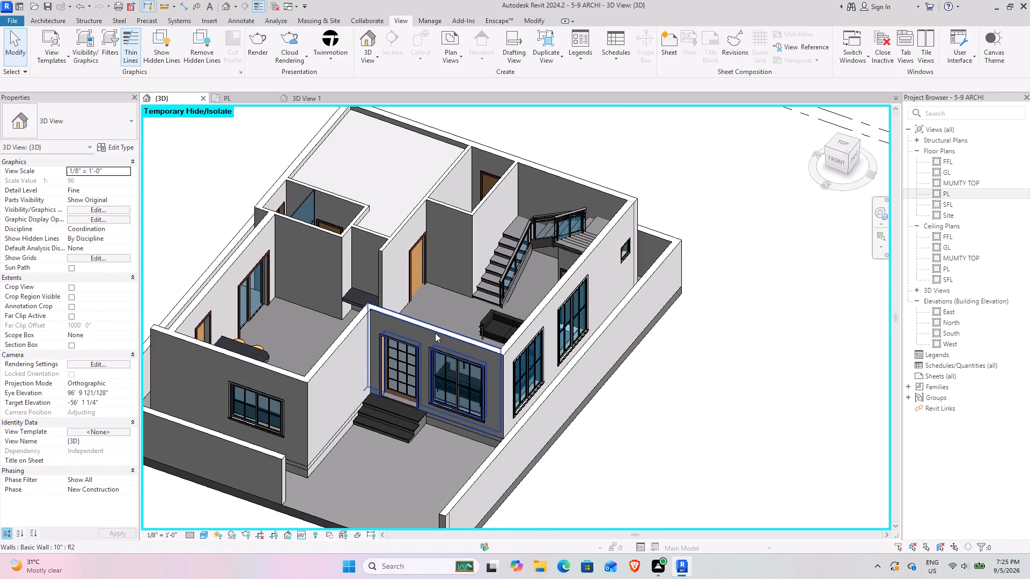
{"action": "scroll", "coordinate": [435, 333], "scroll_direction": "down", "scroll_amount": 3}
{"action": "middle_click_drag", "start_coordinate": [465, 331], "coordinate": [460, 515], "text": "shift"}
{"action": "middle_click_drag", "start_coordinate": [394, 488], "coordinate": [393, 485], "text": "shift"}
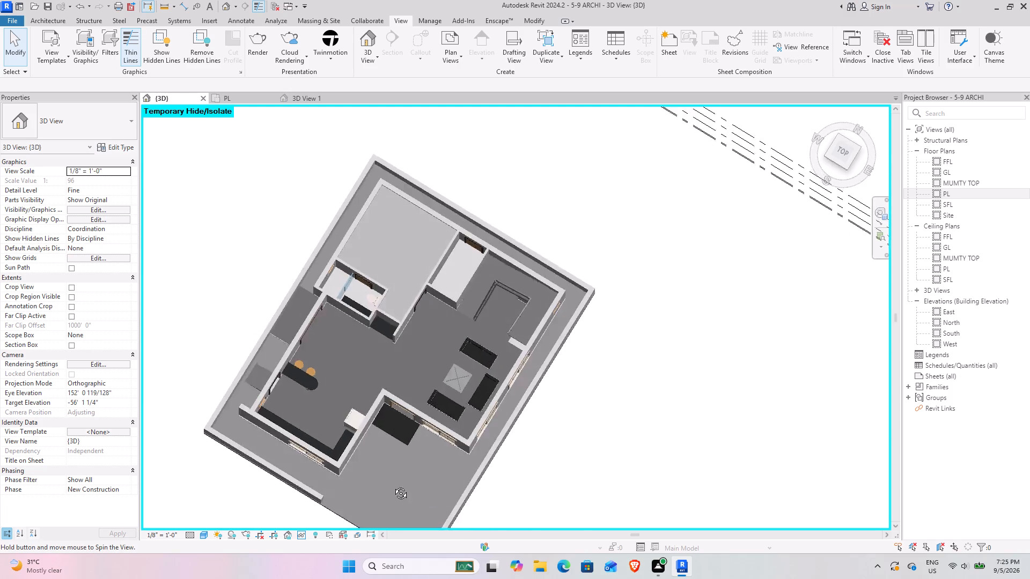
{"action": "middle_click_drag", "start_coordinate": [393, 485], "coordinate": [373, 444], "text": "shift"}
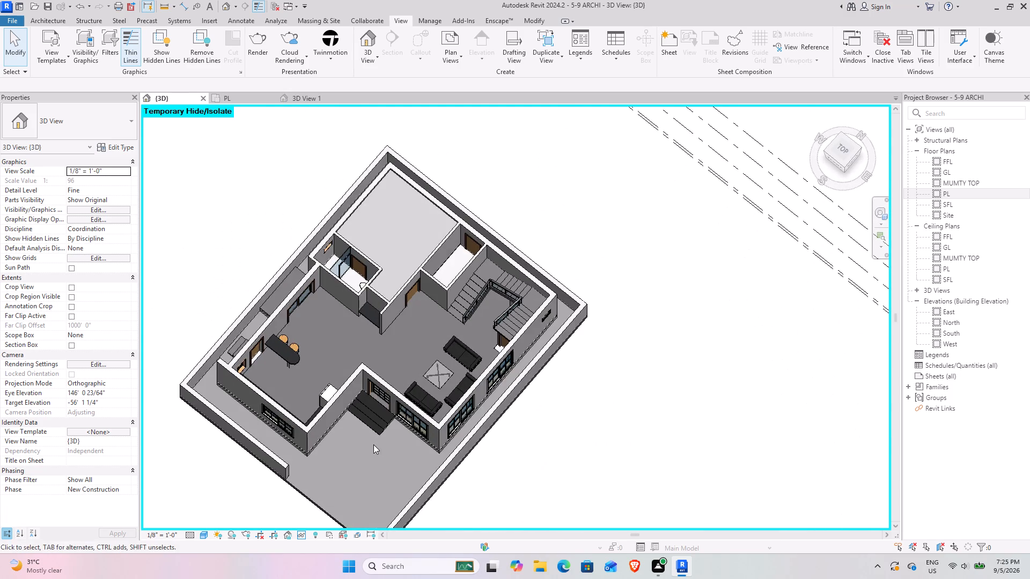
{"action": "scroll", "coordinate": [313, 194], "scroll_direction": "up", "scroll_amount": 4}
{"action": "scroll", "coordinate": [423, 295], "scroll_direction": "up", "scroll_amount": 5}
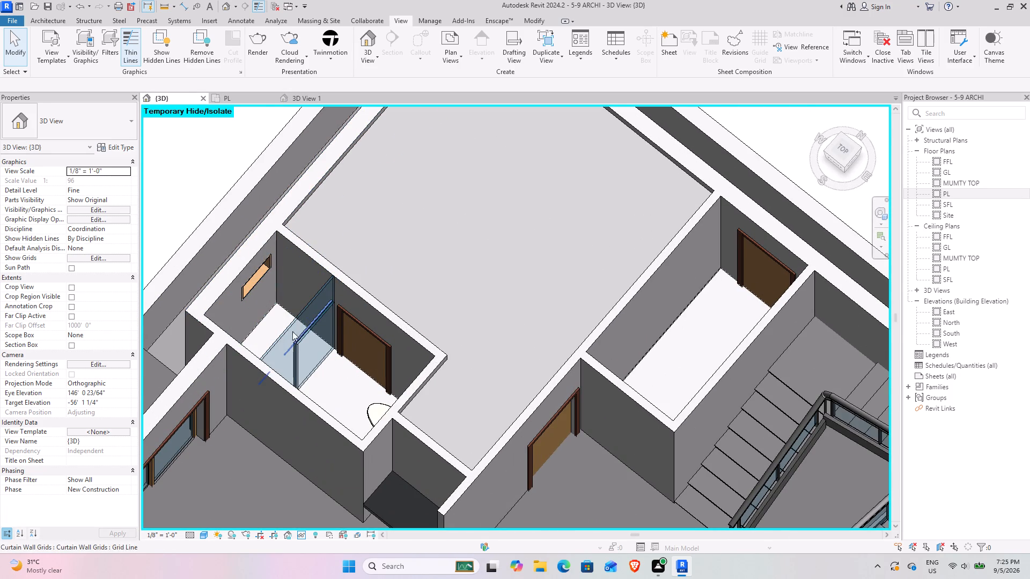
{"action": "scroll", "coordinate": [417, 315], "scroll_direction": "down", "scroll_amount": 9}
{"action": "left_click_drag", "start_coordinate": [846, 163], "coordinate": [851, 529]}
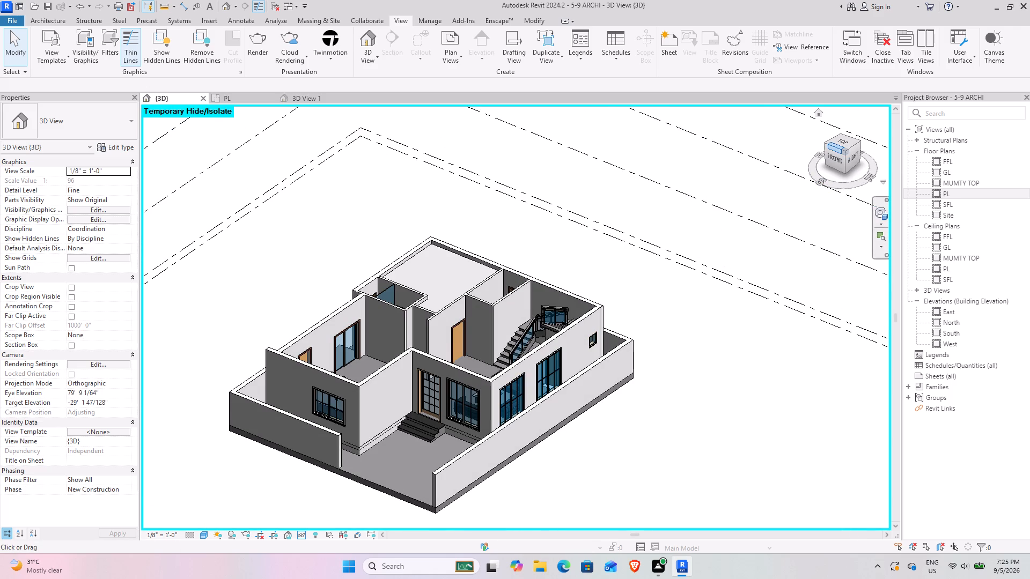
{"action": "left_click_drag", "start_coordinate": [836, 150], "coordinate": [799, 192]}
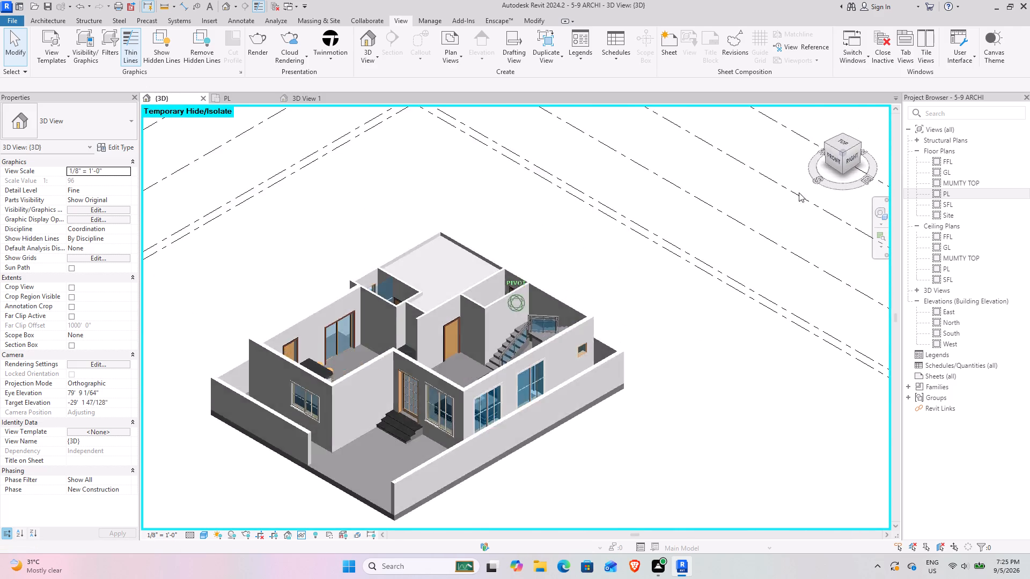
{"action": "left_click_drag", "start_coordinate": [799, 192], "coordinate": [818, 187]}
Check the properties of the front entrance wall and the boundary walls, then clear the selection.
{"action": "scroll", "coordinate": [467, 409], "scroll_direction": "up", "scroll_amount": 2}
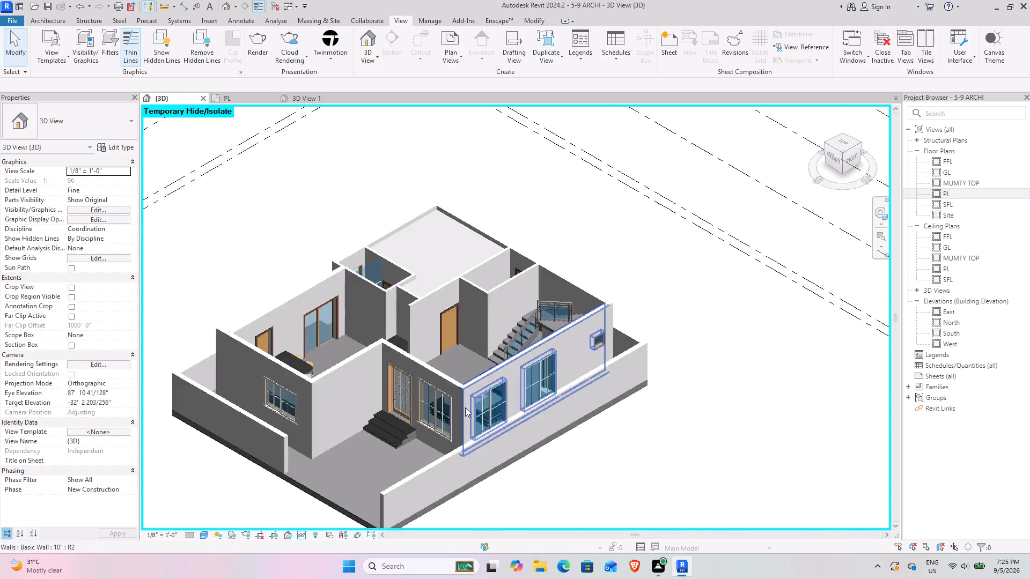
{"action": "scroll", "coordinate": [465, 407], "scroll_direction": "up", "scroll_amount": 7}
{"action": "left_click", "coordinate": [414, 326]}
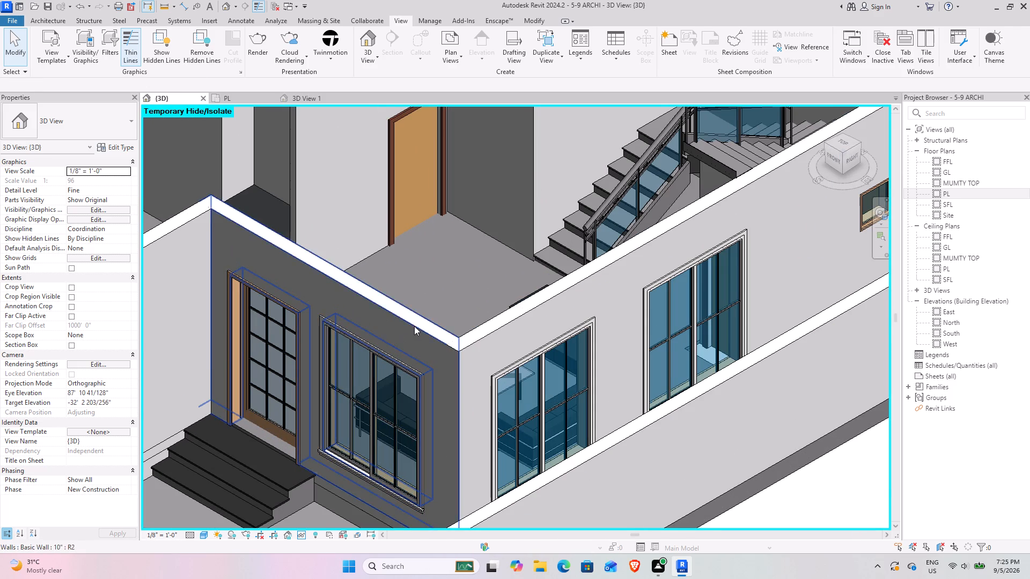
{"action": "scroll", "coordinate": [423, 287], "scroll_direction": "down", "scroll_amount": 9}
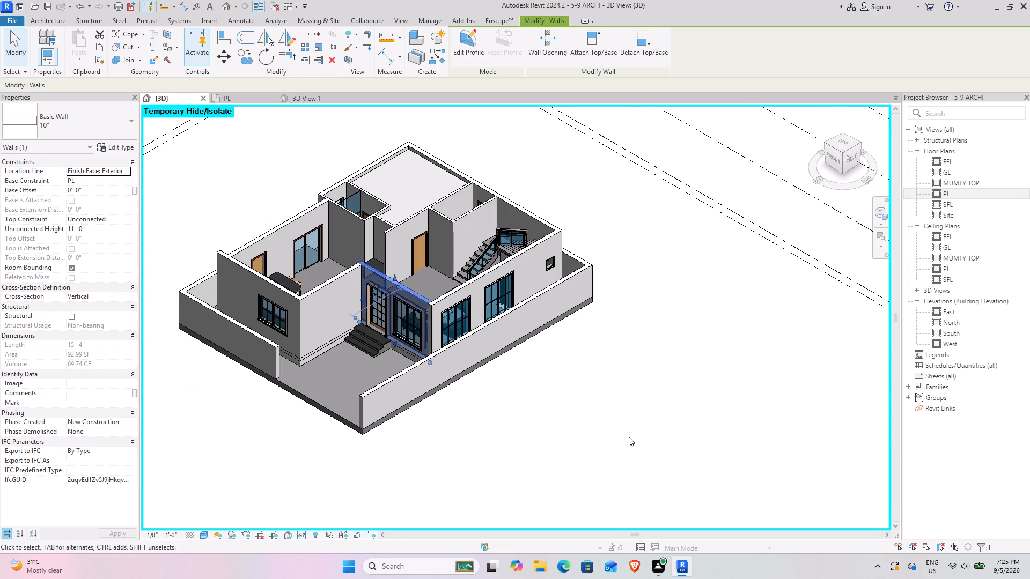
{"action": "left_click", "coordinate": [629, 437]}
{"action": "left_click", "coordinate": [476, 281]}
{"action": "left_click", "coordinate": [579, 382]}
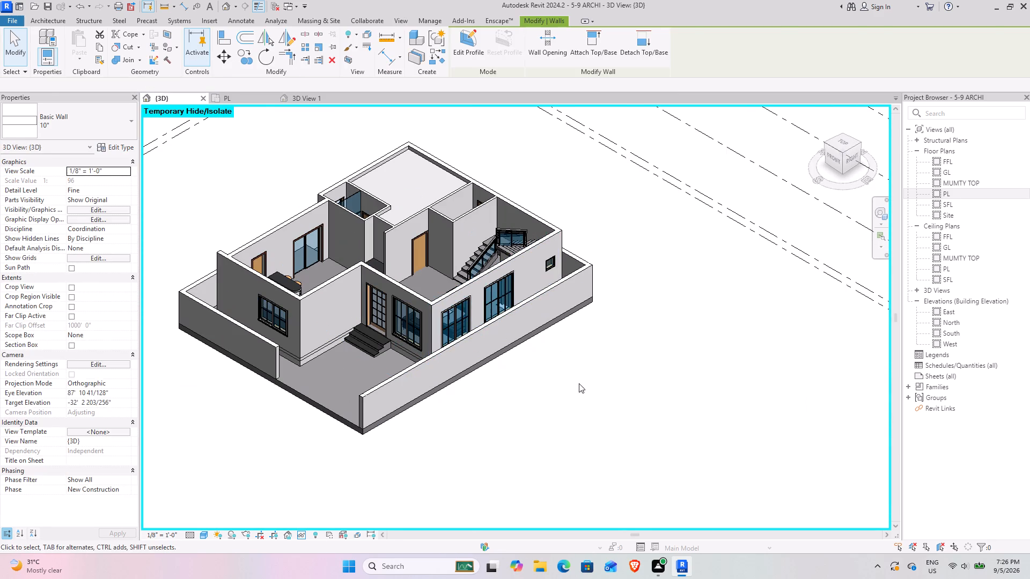
{"action": "left_click", "coordinate": [569, 274]}
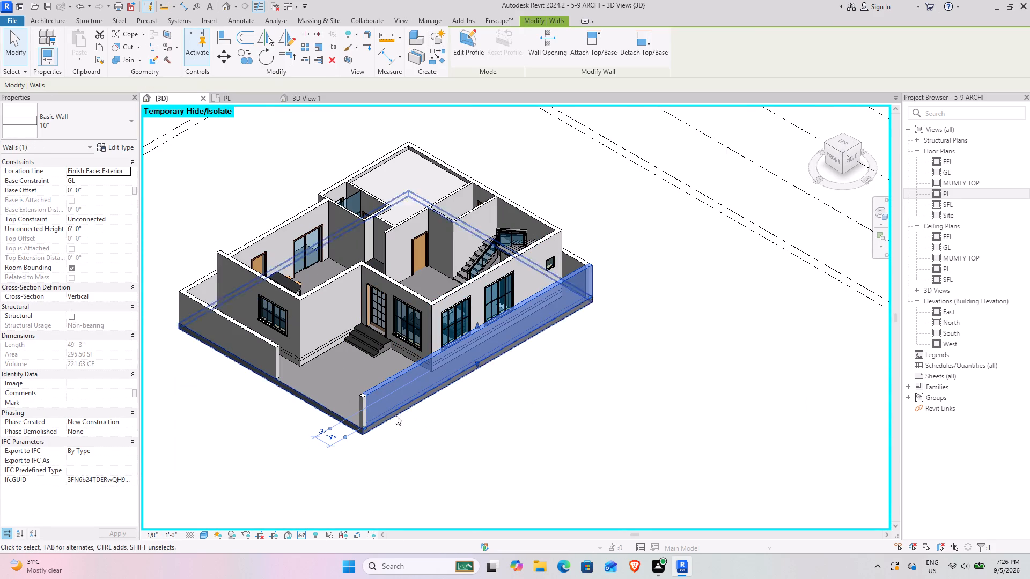
{"action": "left_click", "coordinate": [478, 471]}
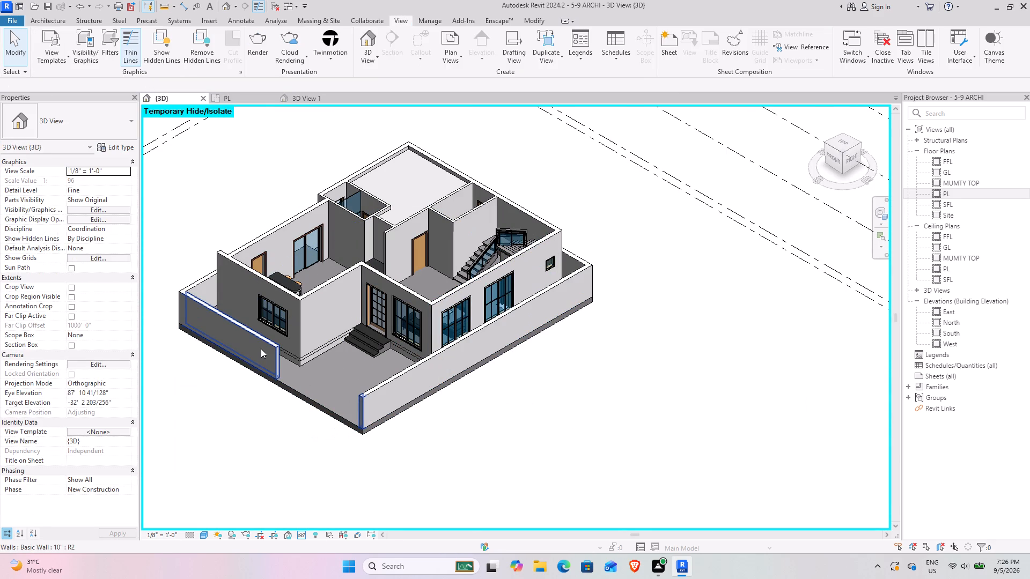
{"action": "left_click", "coordinate": [263, 347]}
{"action": "left_click", "coordinate": [273, 346]}
{"action": "left_click", "coordinate": [570, 461]}
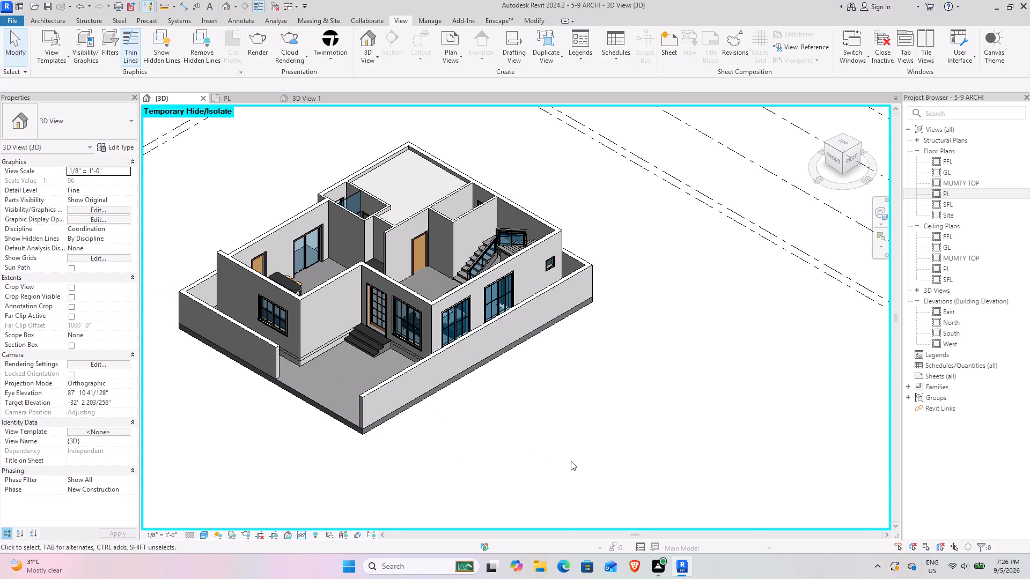
Examine the house from low side and raised front angles and check the properties of the partition wall beside the staircase.
{"action": "left_click_drag", "start_coordinate": [837, 160], "coordinate": [615, 123]}
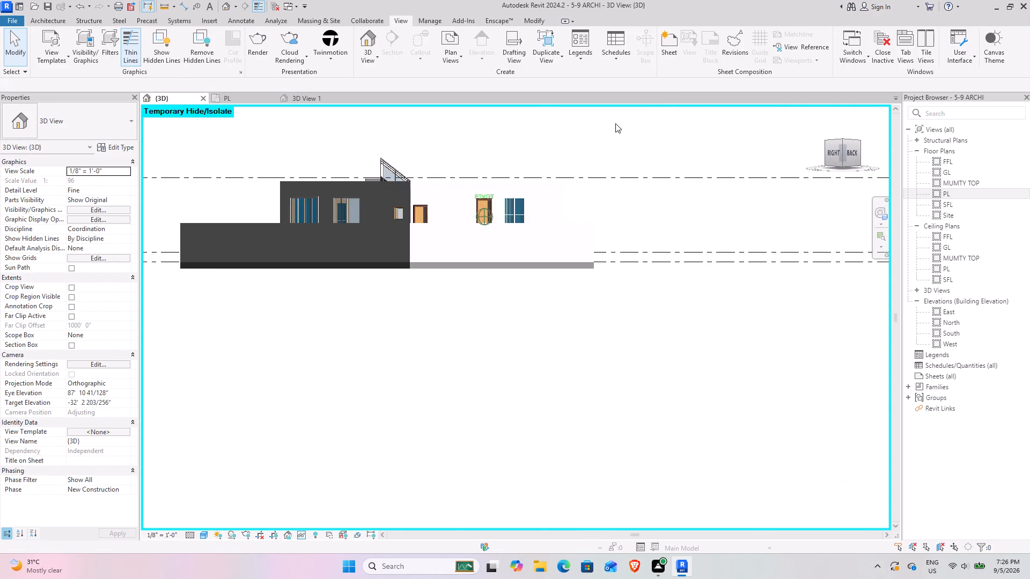
{"action": "left_click_drag", "start_coordinate": [615, 123], "coordinate": [852, 200]}
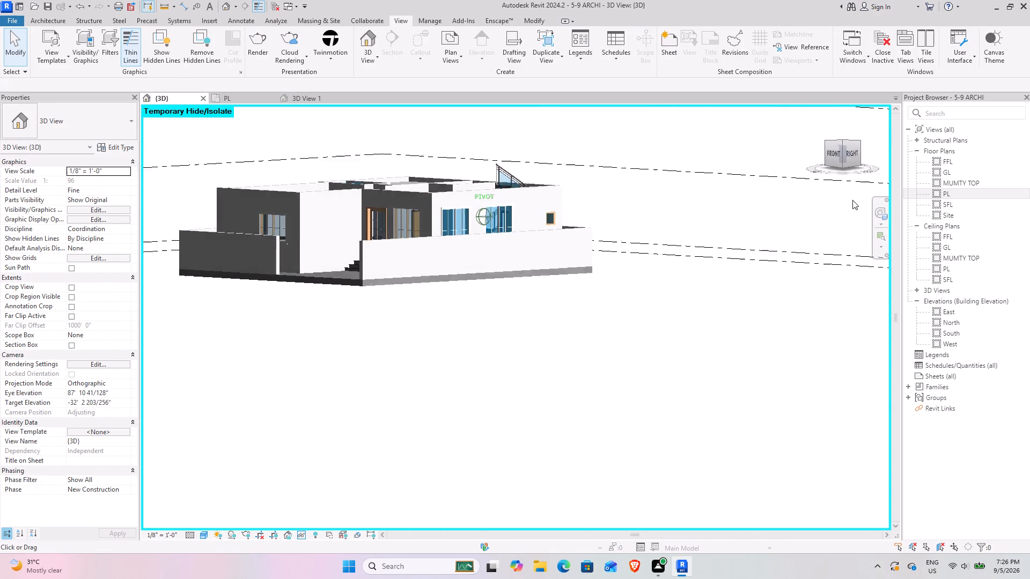
{"action": "left_click_drag", "start_coordinate": [852, 200], "coordinate": [862, 242]}
{"action": "scroll", "coordinate": [447, 214], "scroll_direction": "up", "scroll_amount": 10}
{"action": "left_click", "coordinate": [492, 235]}
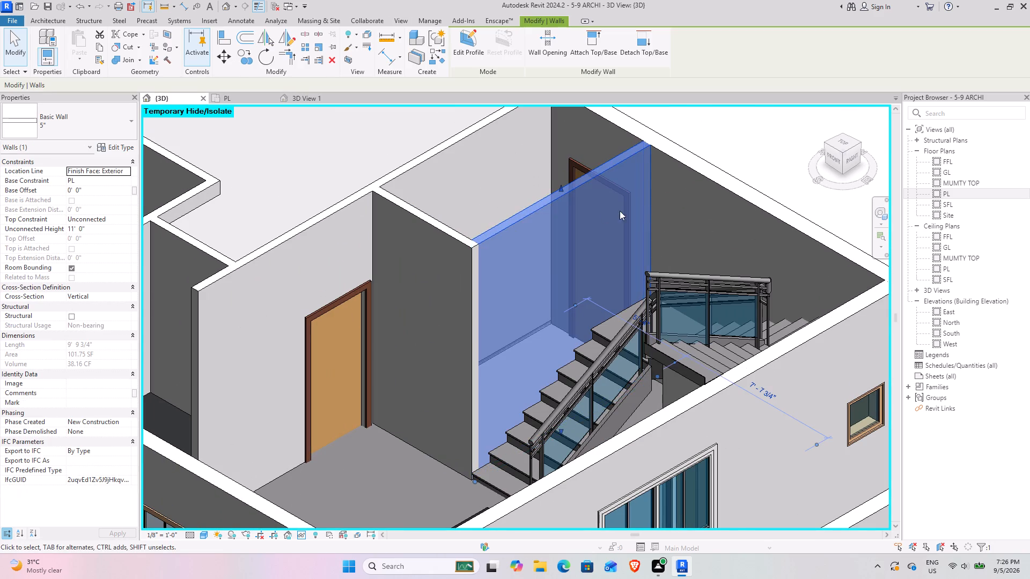
{"action": "scroll", "coordinate": [644, 229], "scroll_direction": "down", "scroll_amount": 9}
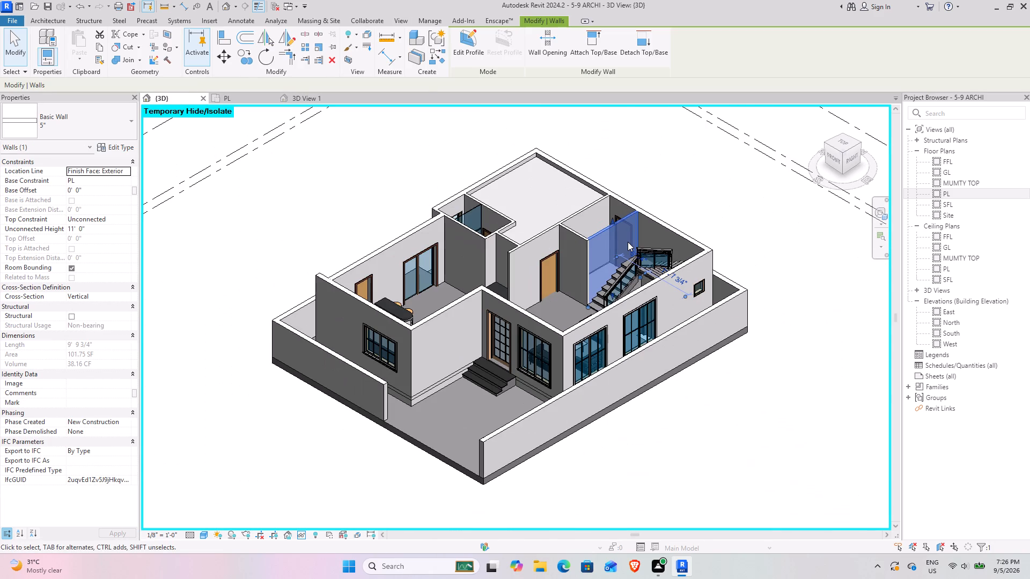
{"action": "left_click", "coordinate": [774, 238]}
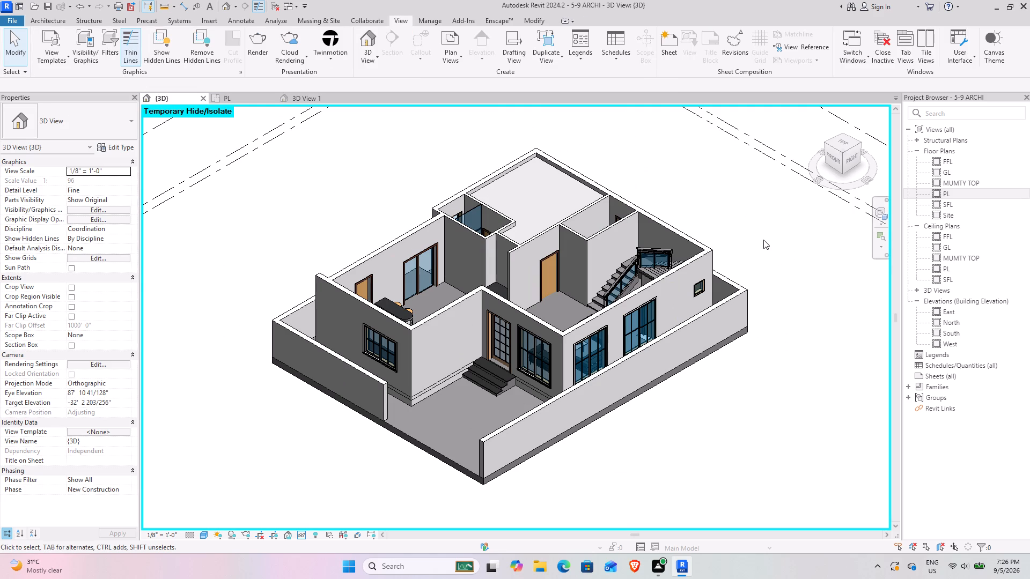
Select the living-area sofa, the front entrance wall and the wall with the sliding door in turn to review them.
{"action": "left_click", "coordinate": [548, 359]}
{"action": "left_click", "coordinate": [661, 421]}
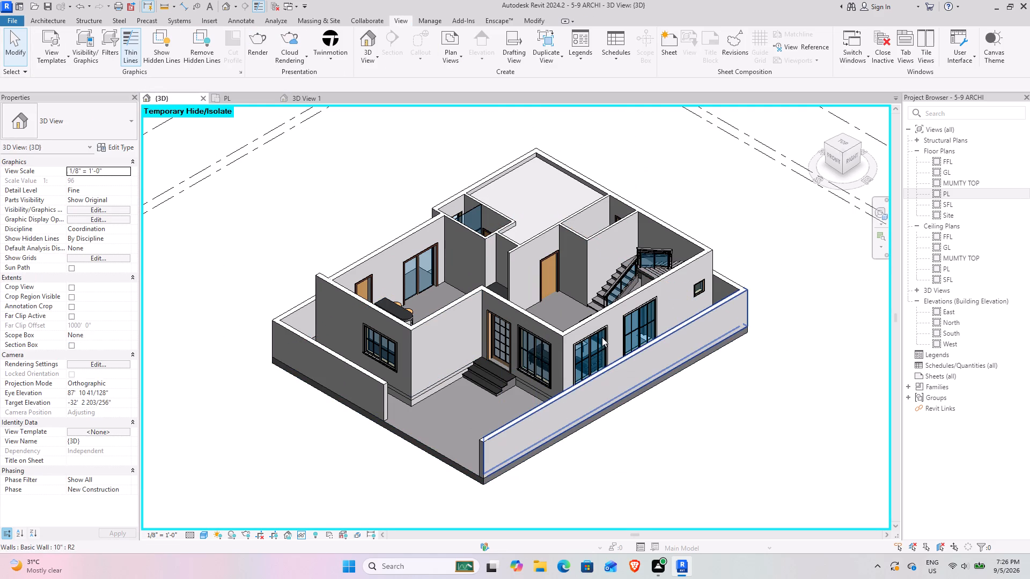
{"action": "left_click", "coordinate": [602, 337]}
{"action": "left_click", "coordinate": [782, 420]}
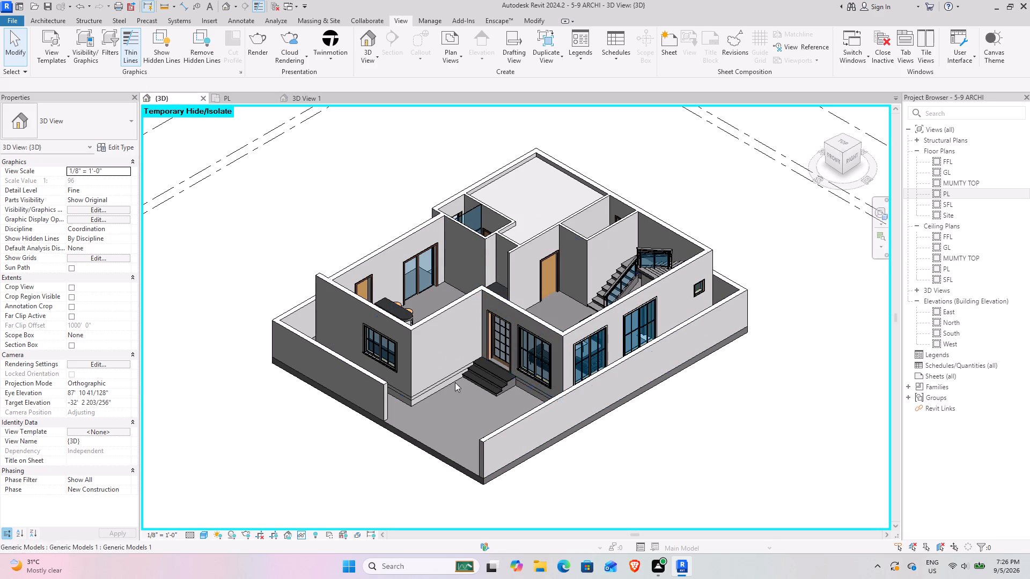
{"action": "left_click", "coordinate": [523, 313]}
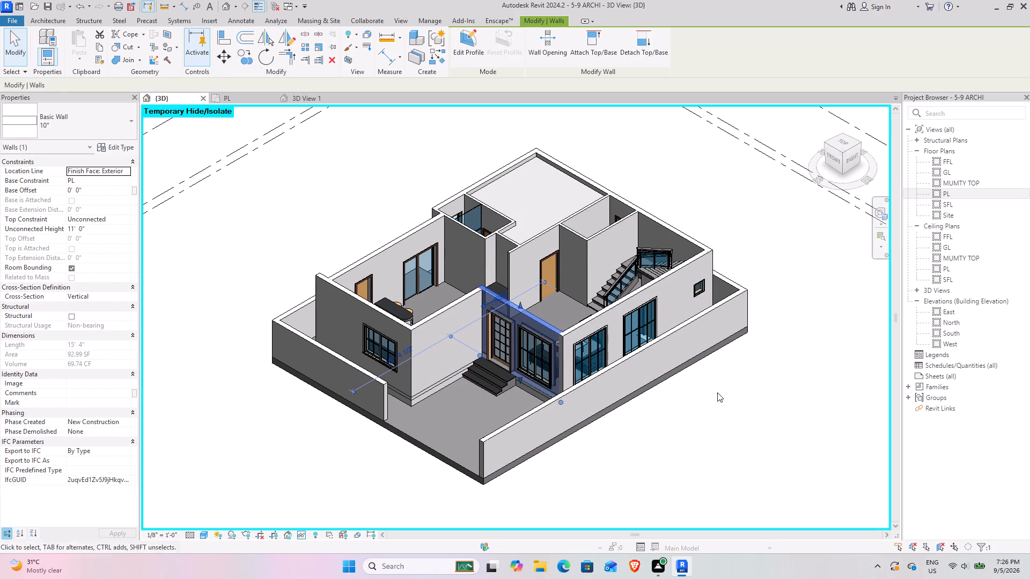
{"action": "left_click", "coordinate": [733, 399]}
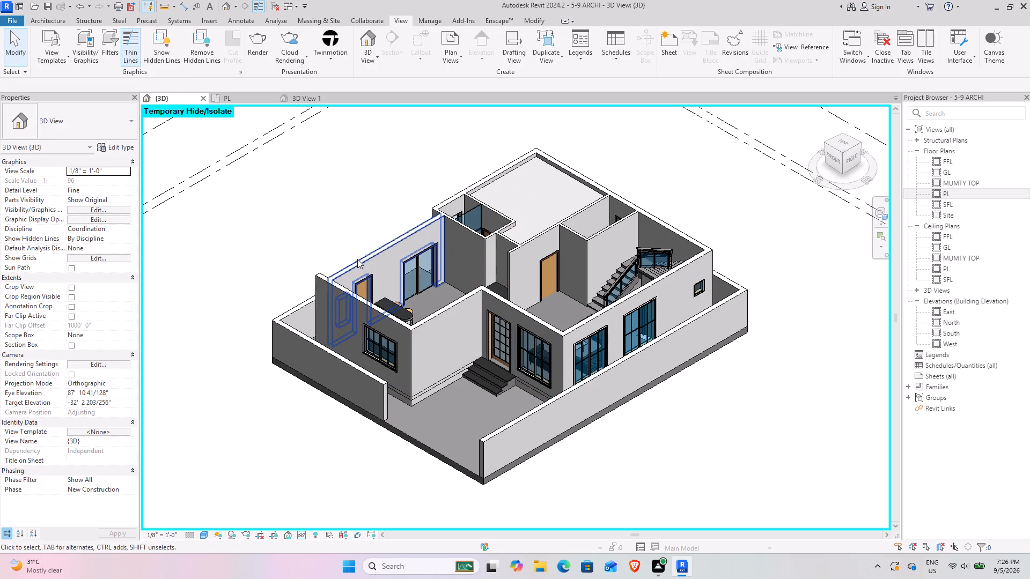
{"action": "left_click", "coordinate": [357, 259]}
{"action": "scroll", "coordinate": [430, 259], "scroll_direction": "down", "scroll_amount": 5}
{"action": "left_click", "coordinate": [569, 397]}
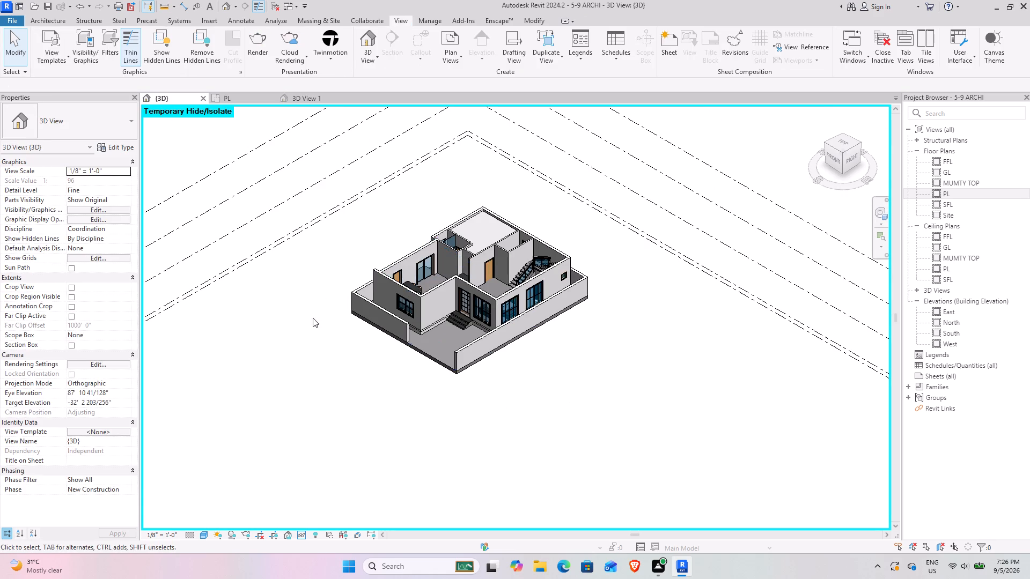
Examine the house's left side and front, including the sliding door, side door, windows and the living area beyond.
{"action": "middle_click_drag", "start_coordinate": [313, 318], "coordinate": [582, 263], "text": "shift"}
{"action": "scroll", "coordinate": [685, 243], "scroll_direction": "up", "scroll_amount": 4}
{"action": "scroll", "coordinate": [597, 268], "scroll_direction": "up", "scroll_amount": 5}
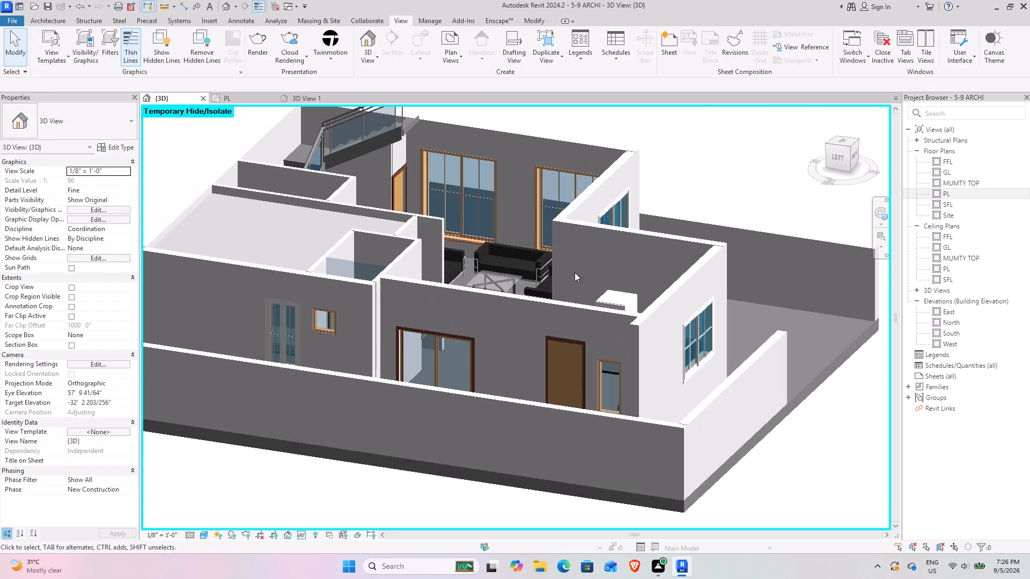
{"action": "scroll", "coordinate": [579, 317], "scroll_direction": "down", "scroll_amount": 5}
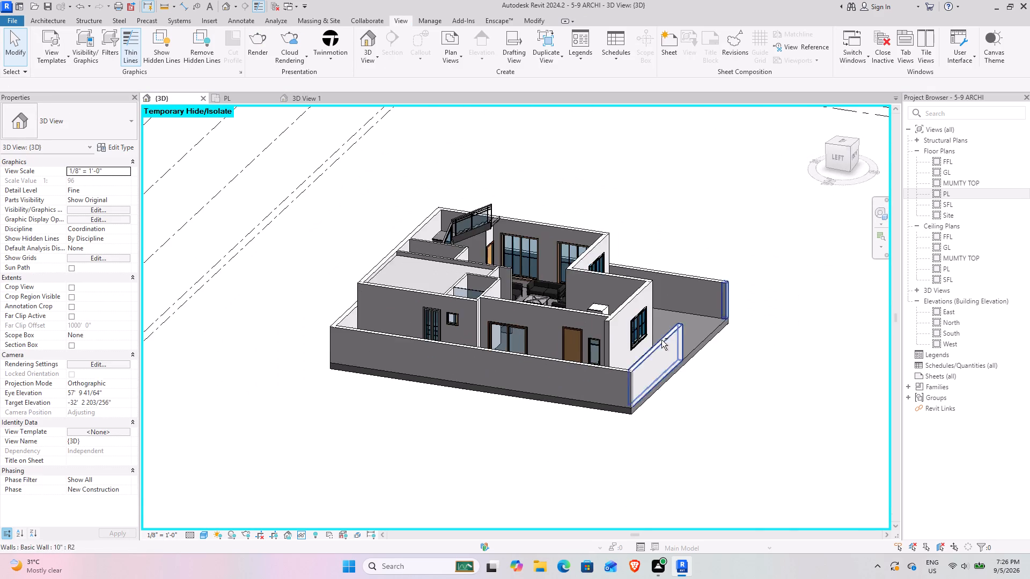
{"action": "middle_click_drag", "start_coordinate": [659, 340], "coordinate": [496, 355], "text": "shift"}
{"action": "middle_click_drag", "start_coordinate": [493, 357], "coordinate": [668, 309]}
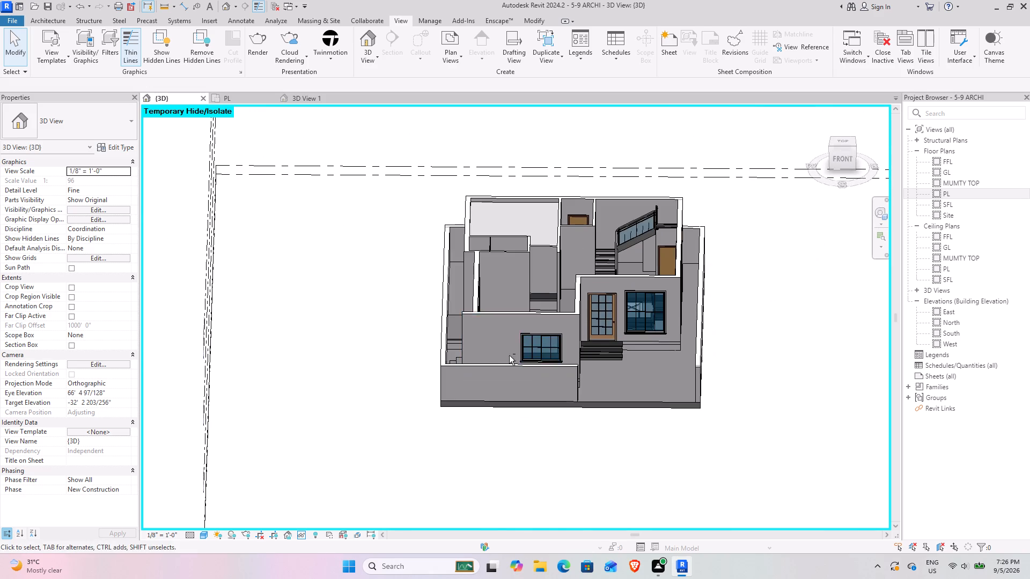
{"action": "middle_click_drag", "start_coordinate": [516, 355], "coordinate": [628, 324], "text": "shift"}
{"action": "middle_click_drag", "start_coordinate": [624, 324], "coordinate": [426, 347]}
{"action": "middle_click_drag", "start_coordinate": [422, 346], "coordinate": [472, 298], "text": "shift"}
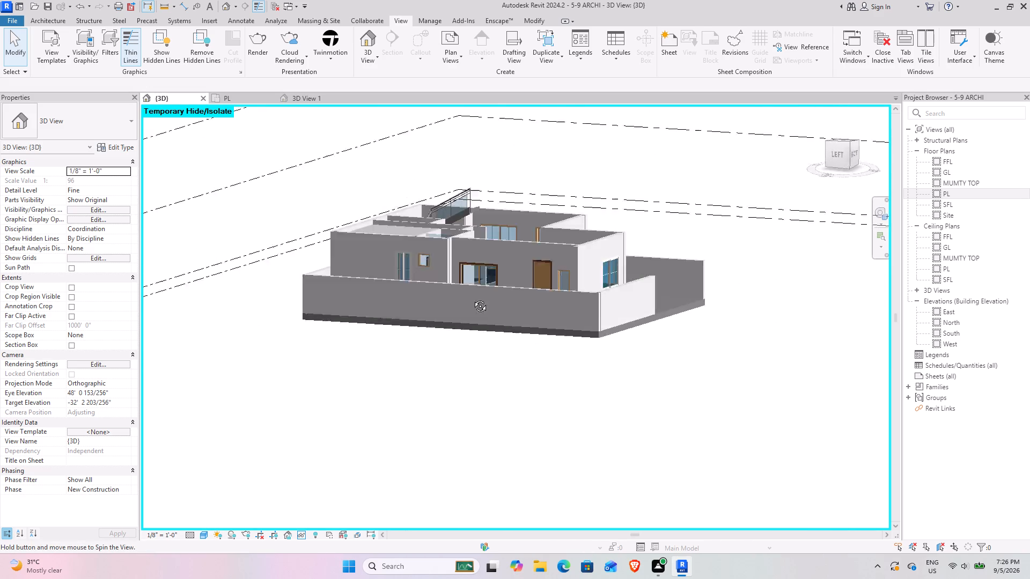
{"action": "middle_click_drag", "start_coordinate": [472, 298], "coordinate": [450, 354], "text": "shift"}
{"action": "scroll", "coordinate": [475, 286], "scroll_direction": "up", "scroll_amount": 8}
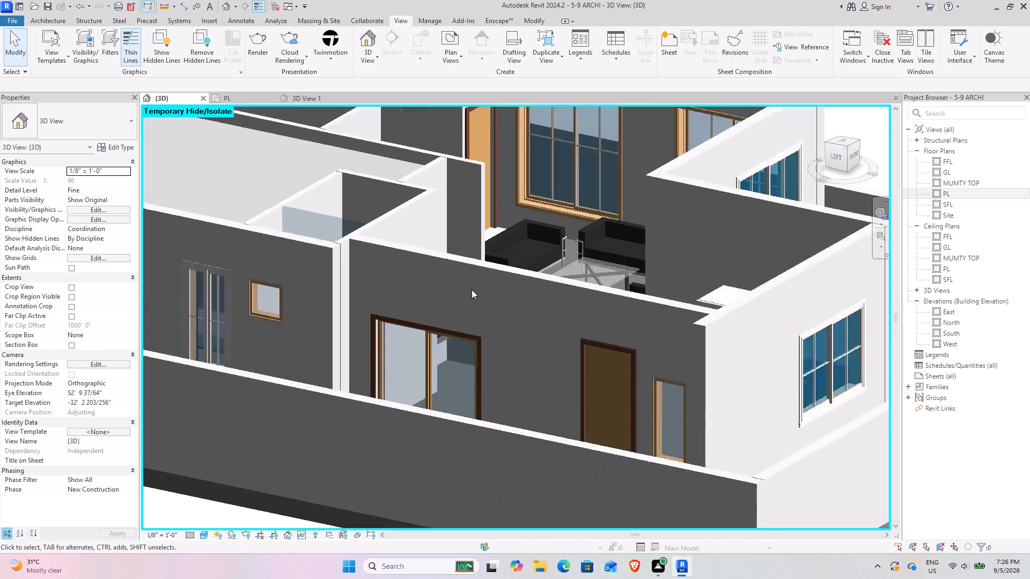
{"action": "scroll", "coordinate": [472, 289], "scroll_direction": "up", "scroll_amount": 2}
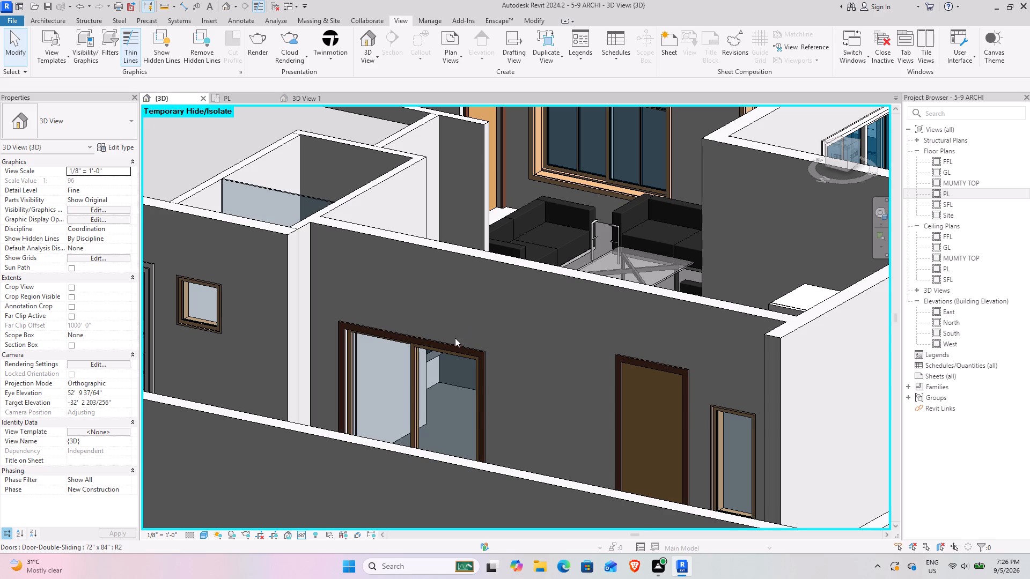
{"action": "scroll", "coordinate": [403, 347], "scroll_direction": "down", "scroll_amount": 5}
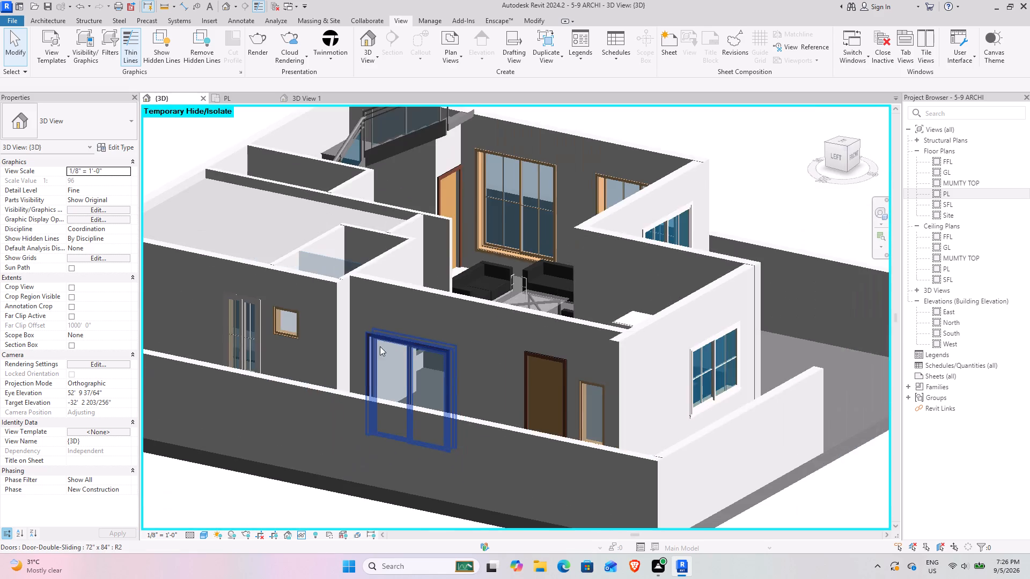
Check the properties of the small fixed window on the left facade and the left boundary wall, then clear the selection.
{"action": "middle_click_drag", "start_coordinate": [369, 343], "coordinate": [492, 342]}
{"action": "left_click", "coordinate": [435, 316]}
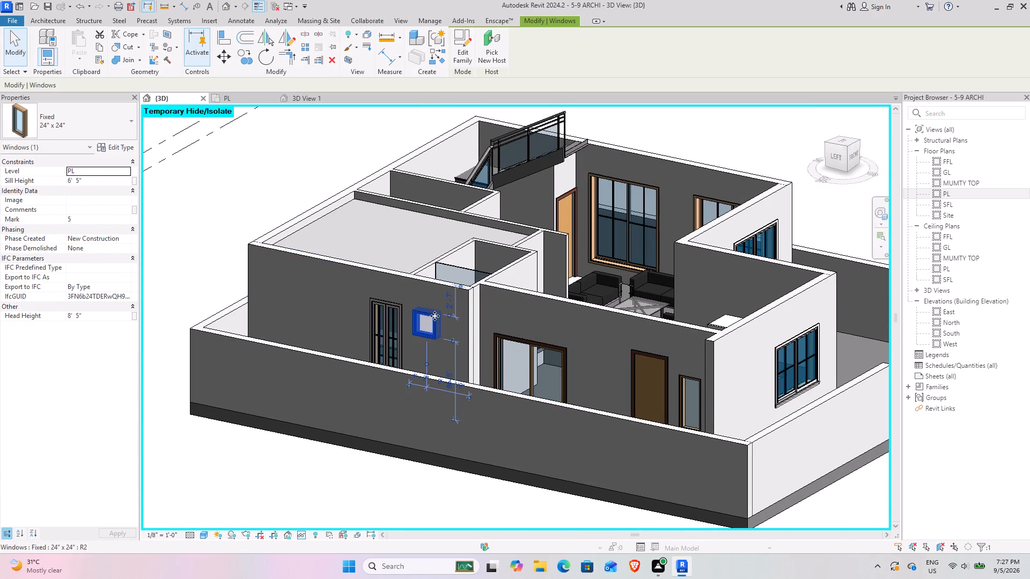
{"action": "left_click", "coordinate": [369, 370]}
{"action": "scroll", "coordinate": [368, 370], "scroll_direction": "down", "scroll_amount": 6}
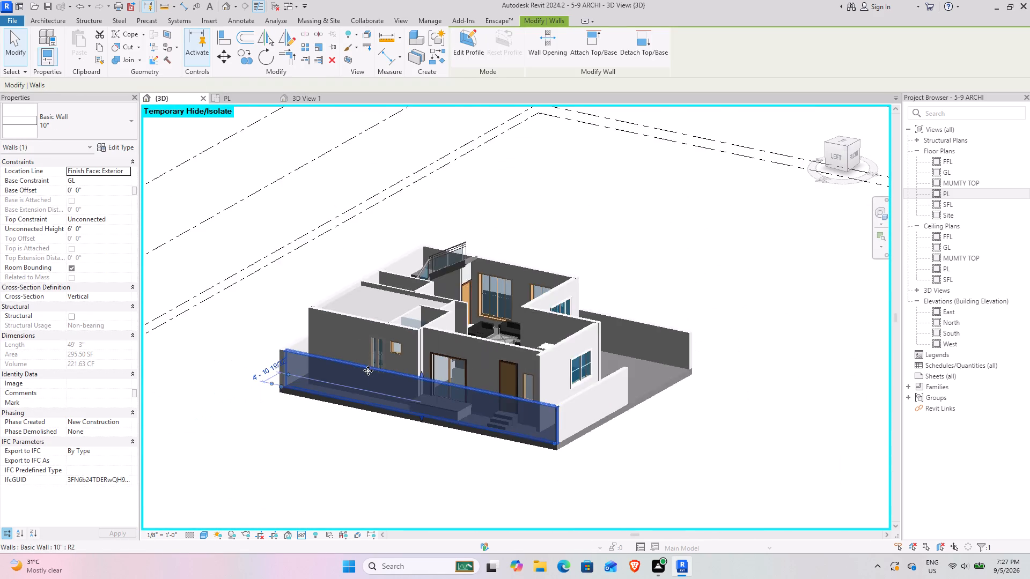
{"action": "scroll", "coordinate": [368, 370], "scroll_direction": "down", "scroll_amount": 2}
{"action": "left_click", "coordinate": [574, 493]}
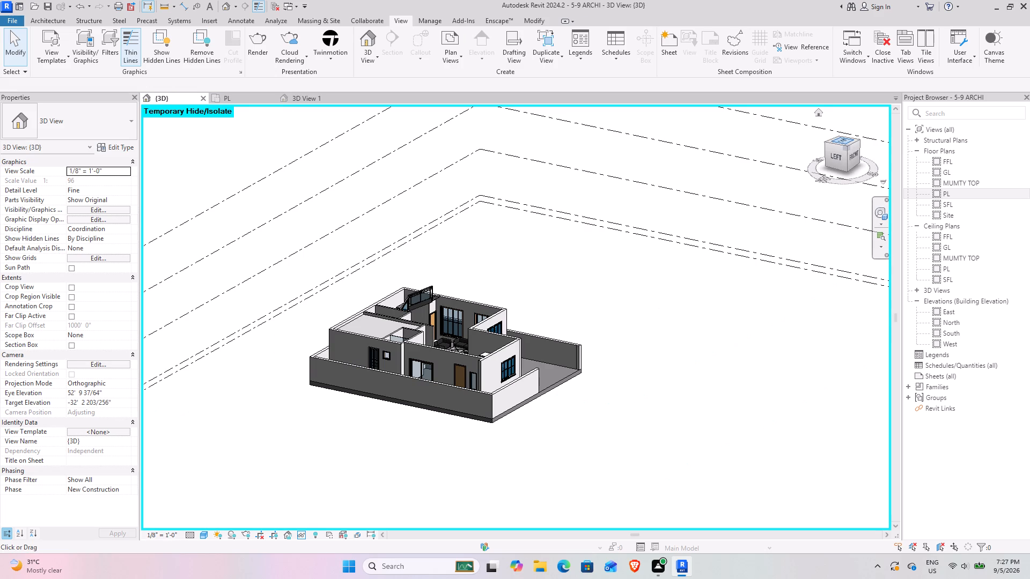
Examine the house from above, the front and the front-right corner, including the entrance steps, front windows and open rooms.
{"action": "left_click_drag", "start_coordinate": [847, 146], "coordinate": [605, 184]}
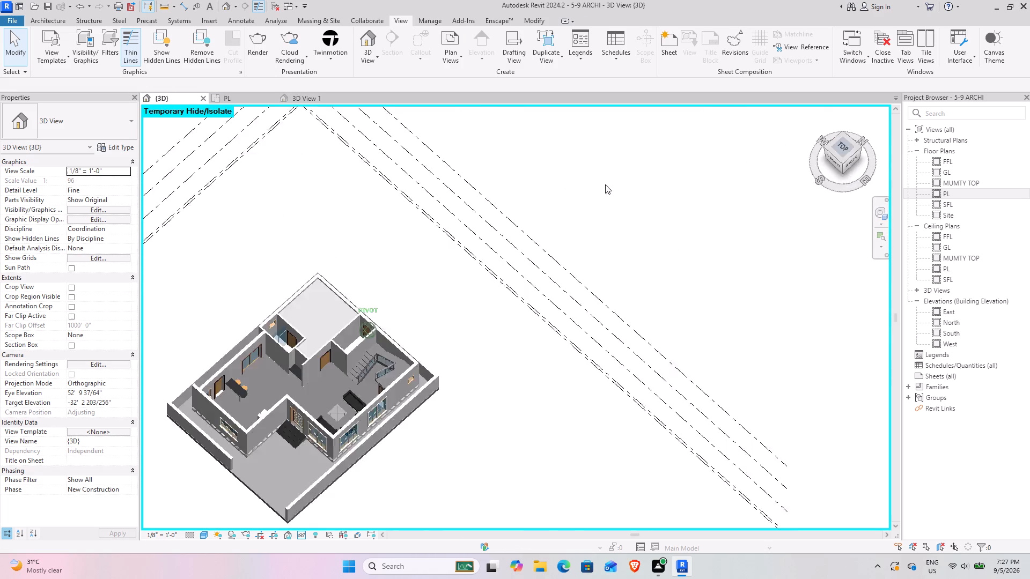
{"action": "left_click_drag", "start_coordinate": [605, 184], "coordinate": [625, 130]}
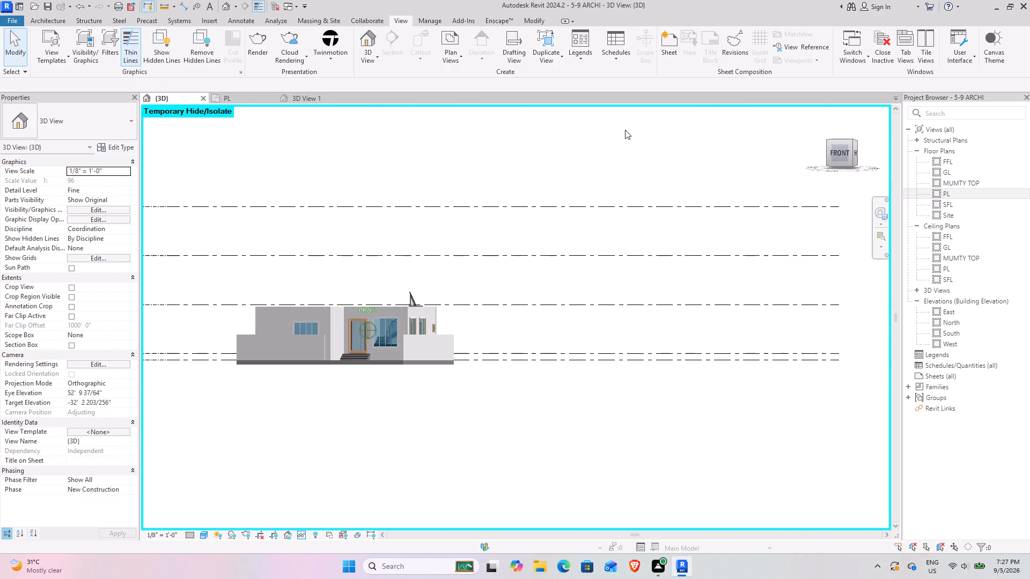
{"action": "left_click_drag", "start_coordinate": [625, 130], "coordinate": [583, 176]}
{"action": "middle_click_drag", "start_coordinate": [256, 409], "coordinate": [455, 357]}
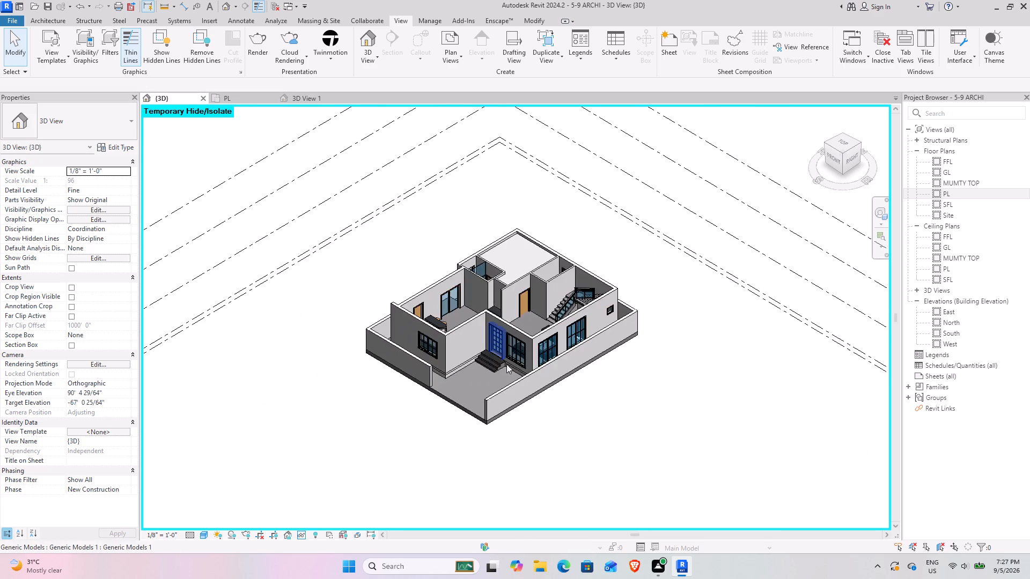
{"action": "scroll", "coordinate": [512, 369], "scroll_direction": "up", "scroll_amount": 8}
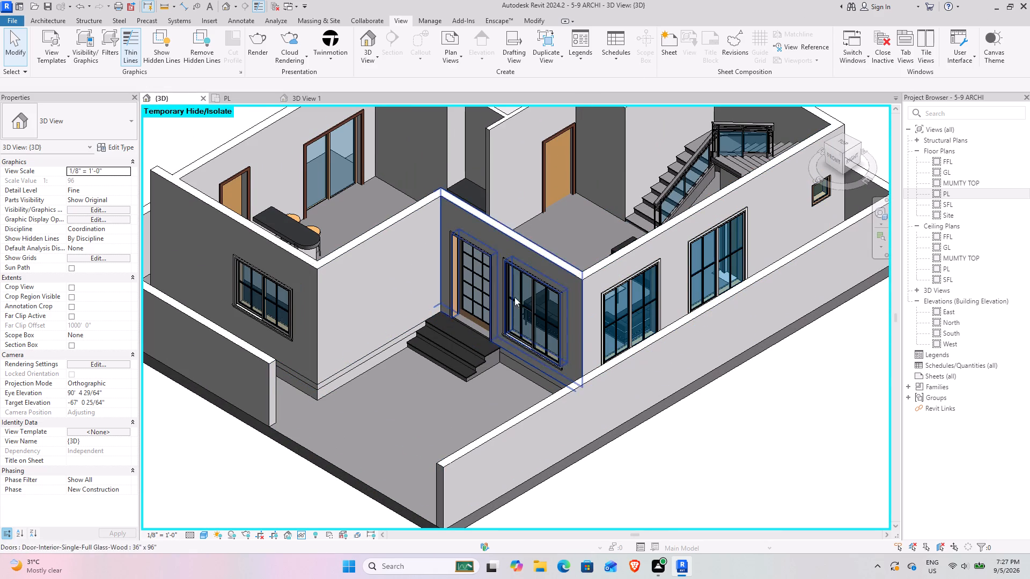
{"action": "scroll", "coordinate": [375, 299], "scroll_direction": "down", "scroll_amount": 4}
{"action": "middle_click_drag", "start_coordinate": [385, 338], "coordinate": [394, 388]}
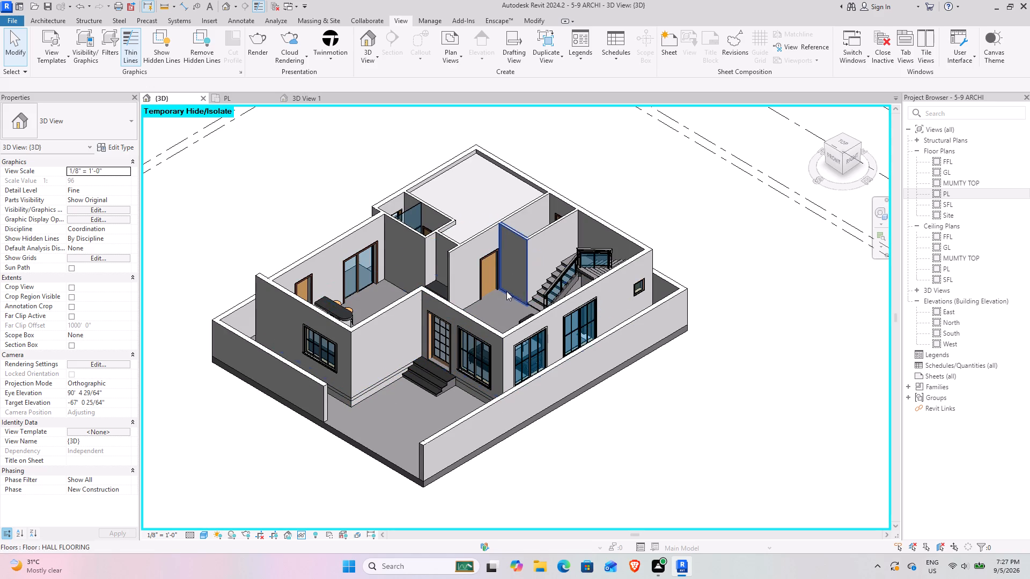
Check the hall flooring, the front boundary wall's opening and the right boundary wall in turn, then clear the selection.
{"action": "left_click", "coordinate": [519, 301]}
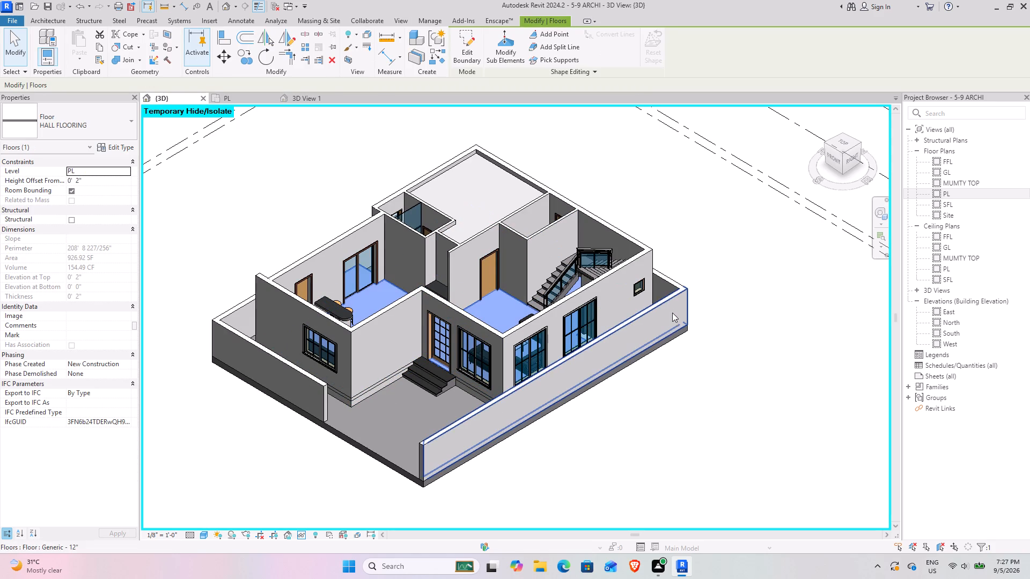
{"action": "left_click", "coordinate": [664, 298]}
{"action": "left_click", "coordinate": [663, 430]}
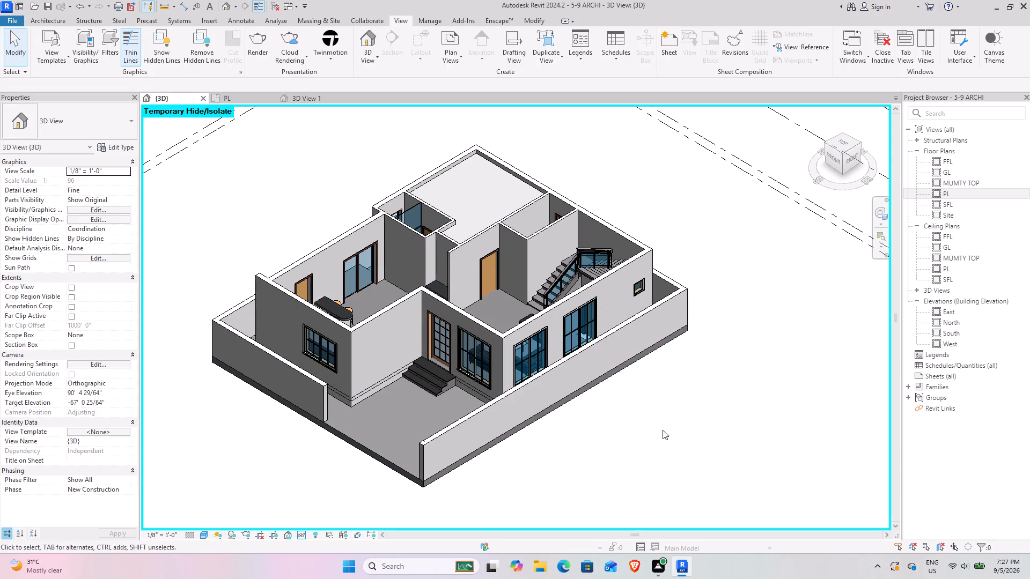
{"action": "left_click", "coordinate": [419, 444]}
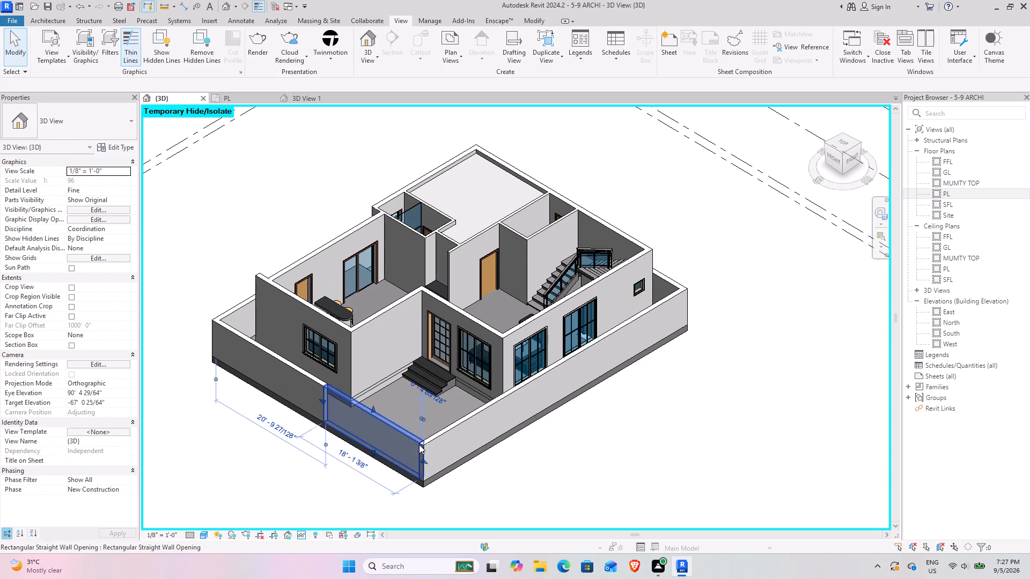
{"action": "left_click", "coordinate": [568, 503]}
{"action": "left_click", "coordinate": [460, 429]}
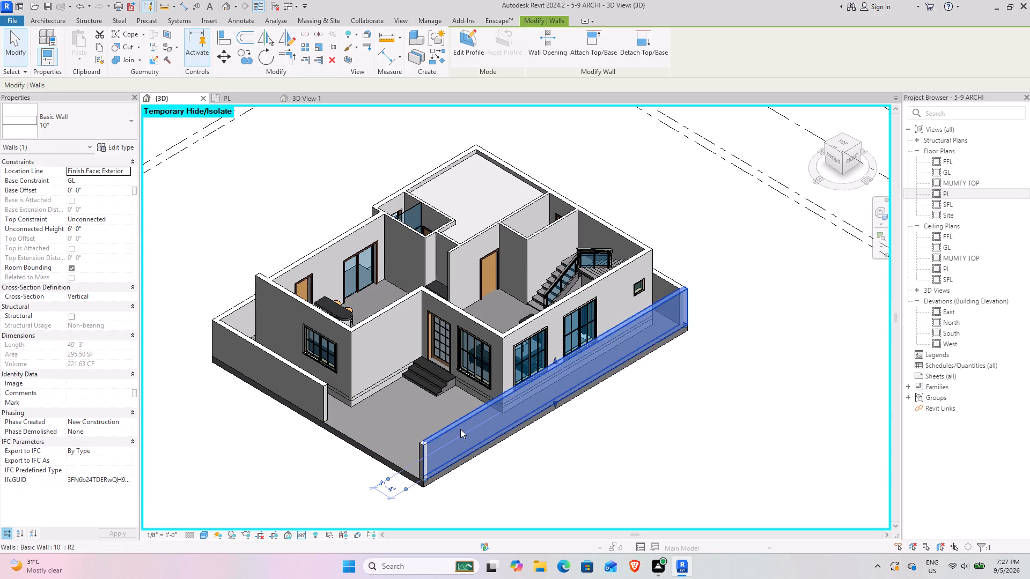
{"action": "left_click", "coordinate": [615, 417]}
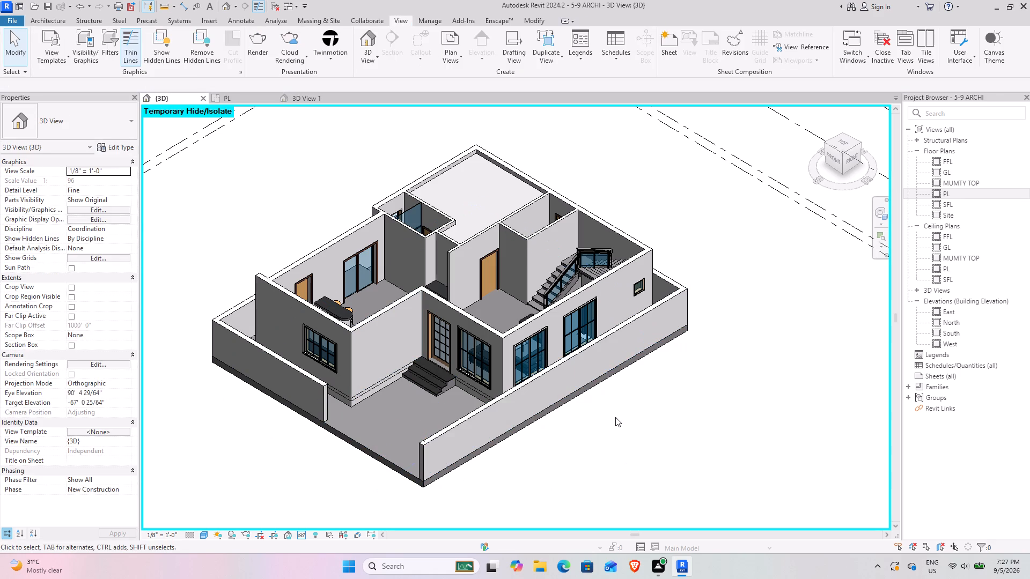
Examine the house from the rear and above, including the staircase, living-area sofas and kitchen counter with stools.
{"action": "left_click_drag", "start_coordinate": [842, 154], "coordinate": [657, 121]}
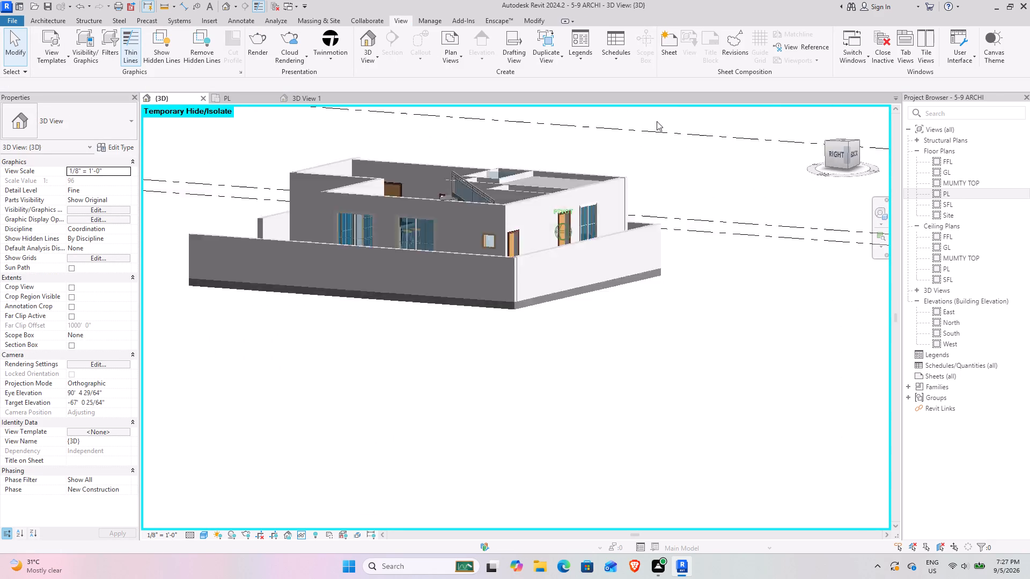
{"action": "left_click_drag", "start_coordinate": [657, 121], "coordinate": [550, 262]}
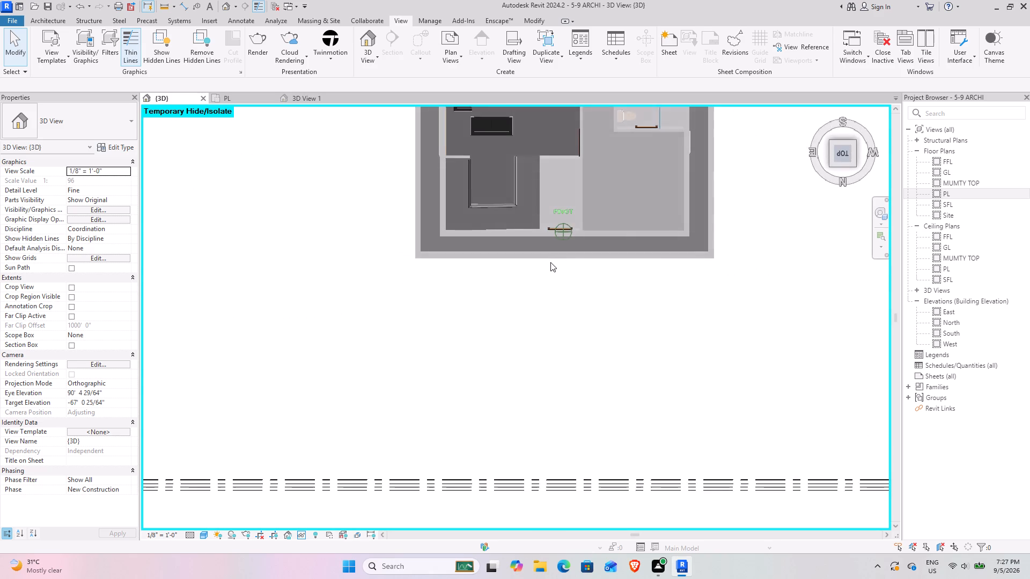
{"action": "left_click_drag", "start_coordinate": [550, 262], "coordinate": [562, 191]}
{"action": "middle_click_drag", "start_coordinate": [821, 162], "coordinate": [792, 210]}
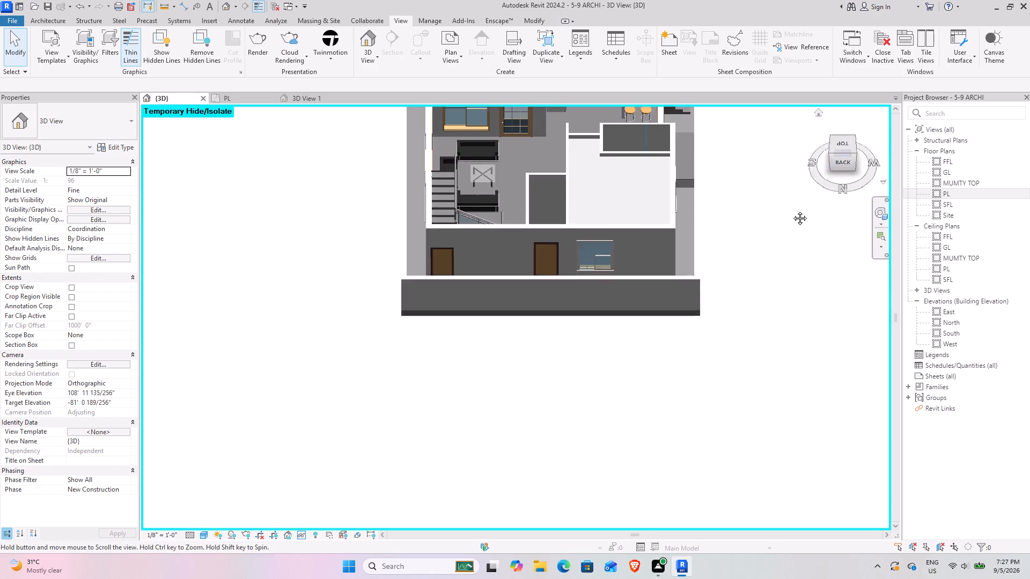
{"action": "middle_click_drag", "start_coordinate": [792, 210], "coordinate": [753, 277]}
{"action": "scroll", "coordinate": [561, 197], "scroll_direction": "up", "scroll_amount": 5}
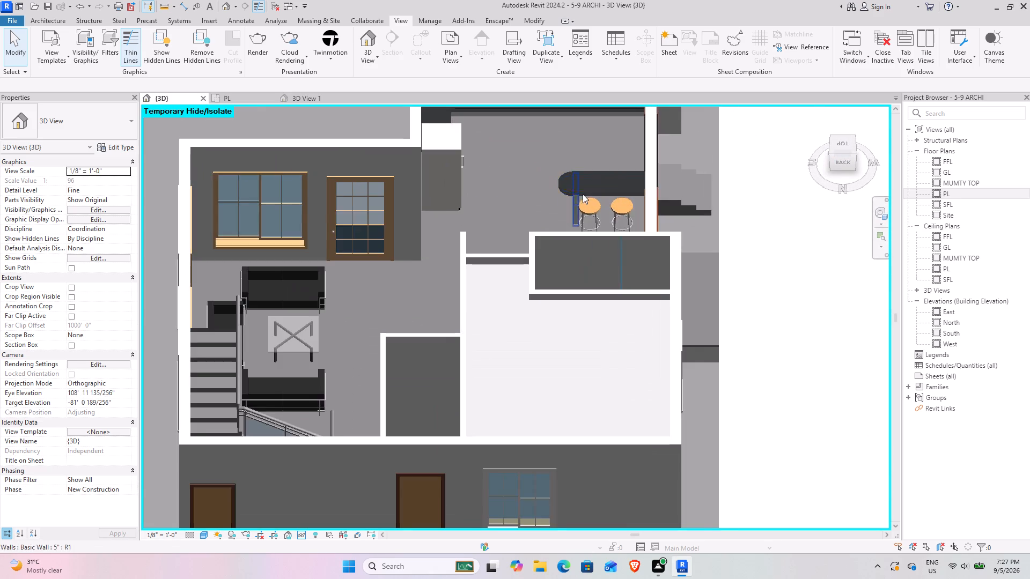
Examine the house from its rear-left corner, including the rear doors and window, the kitchen and the living area.
{"action": "left_click_drag", "start_coordinate": [857, 155], "coordinate": [812, 136]}
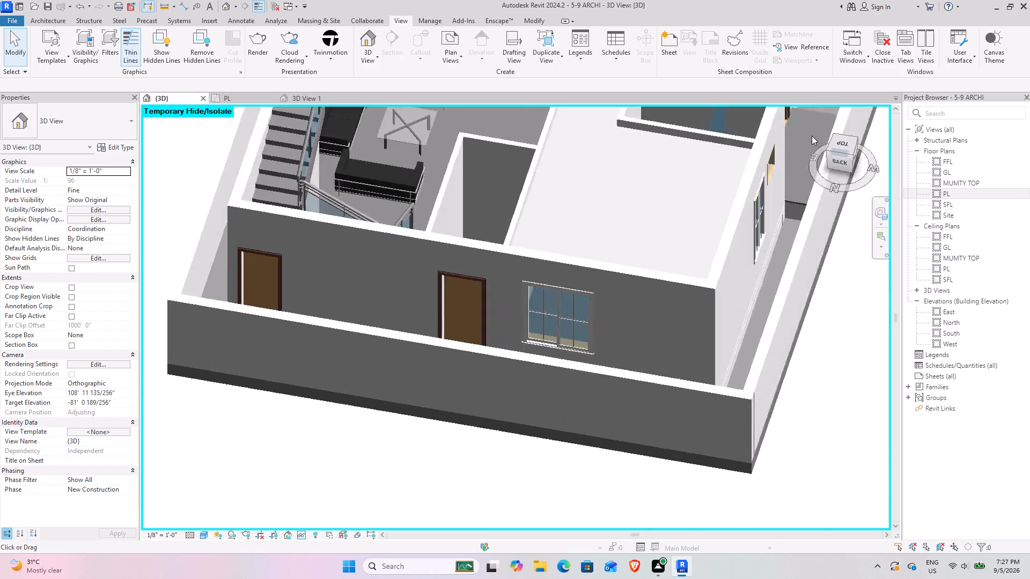
{"action": "left_click_drag", "start_coordinate": [812, 136], "coordinate": [755, 113]}
{"action": "scroll", "coordinate": [711, 225], "scroll_direction": "down", "scroll_amount": 9}
{"action": "middle_click_drag", "start_coordinate": [764, 233], "coordinate": [566, 324]}
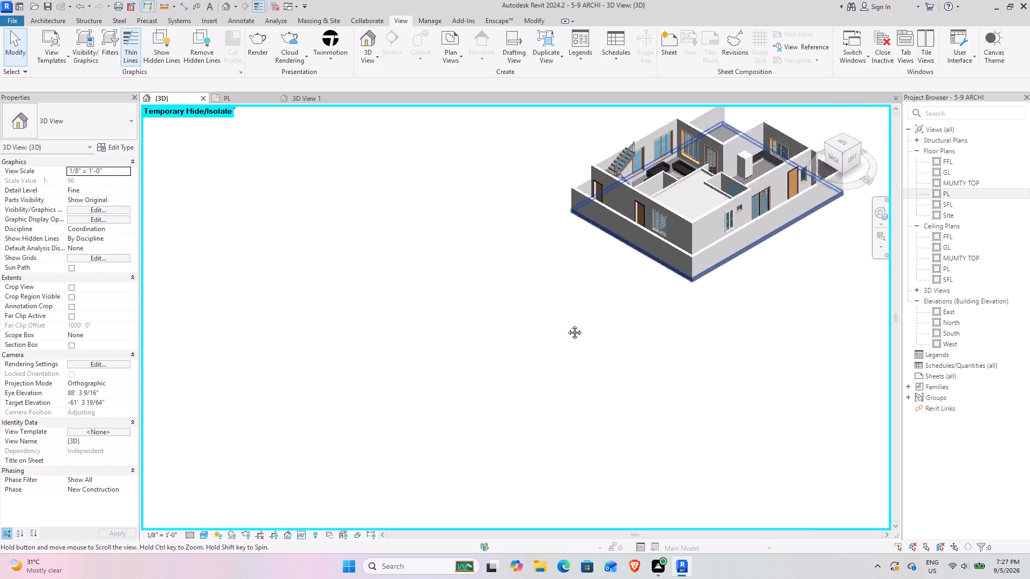
{"action": "middle_click_drag", "start_coordinate": [566, 324], "coordinate": [522, 350]}
{"action": "scroll", "coordinate": [602, 206], "scroll_direction": "up", "scroll_amount": 8}
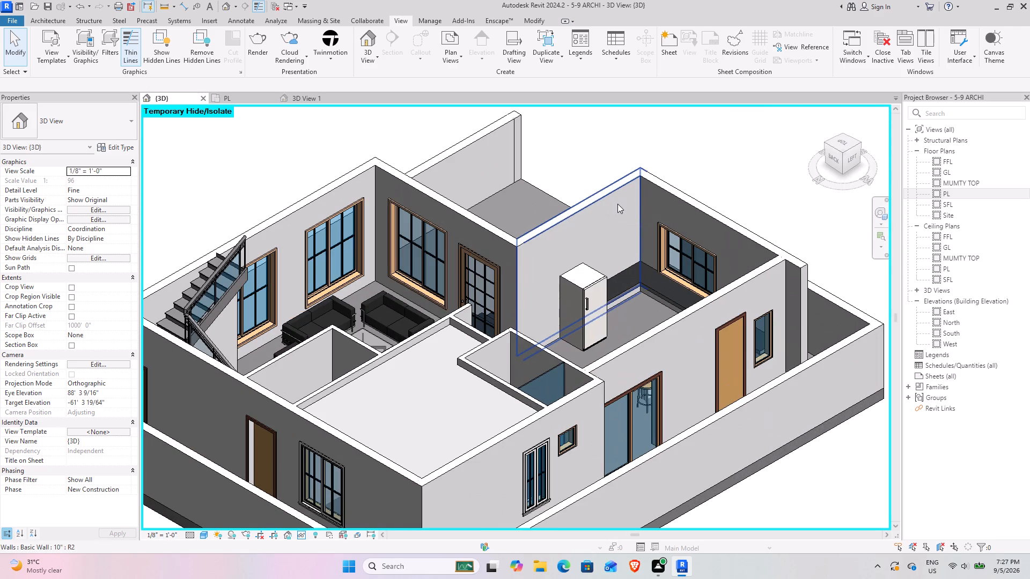
Inspect the house's straight left elevation, comparing the walls, openings and stair railing with the level lines from GL to MUMTY TOP.
{"action": "left_click_drag", "start_coordinate": [839, 153], "coordinate": [807, 132]}
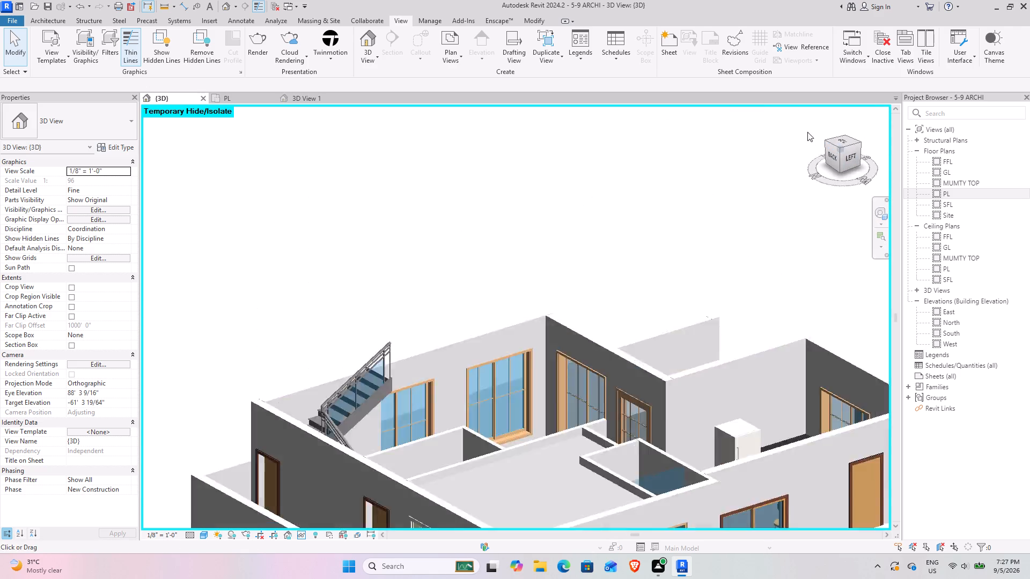
{"action": "left_click_drag", "start_coordinate": [807, 132], "coordinate": [755, 109]}
{"action": "scroll", "coordinate": [676, 356], "scroll_direction": "down", "scroll_amount": 6}
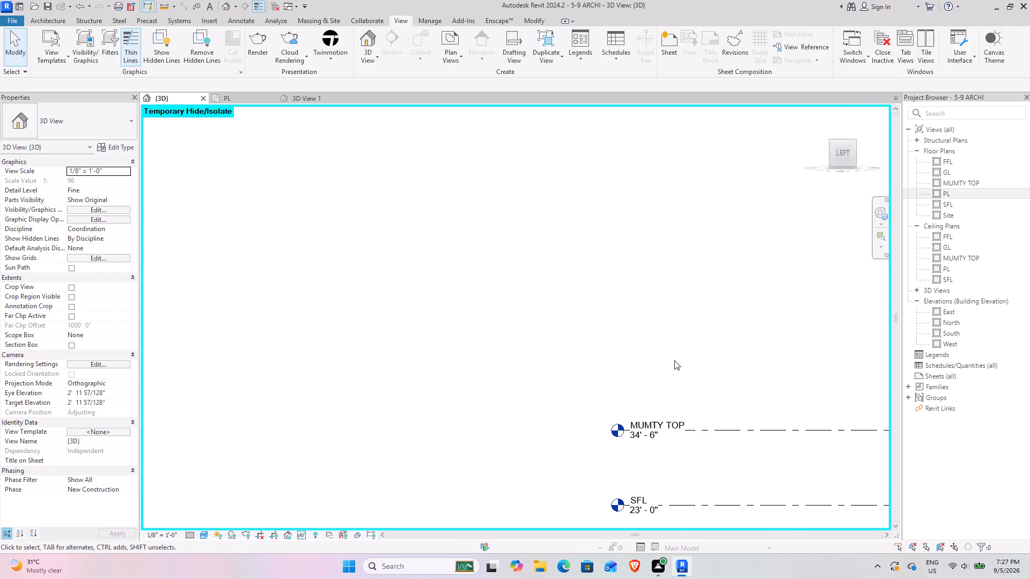
{"action": "scroll", "coordinate": [674, 360], "scroll_direction": "down", "scroll_amount": 2}
{"action": "middle_click_drag", "start_coordinate": [721, 373], "coordinate": [446, 308]}
{"action": "middle_click_drag", "start_coordinate": [589, 450], "coordinate": [497, 280]}
{"action": "scroll", "coordinate": [542, 249], "scroll_direction": "up", "scroll_amount": 4}
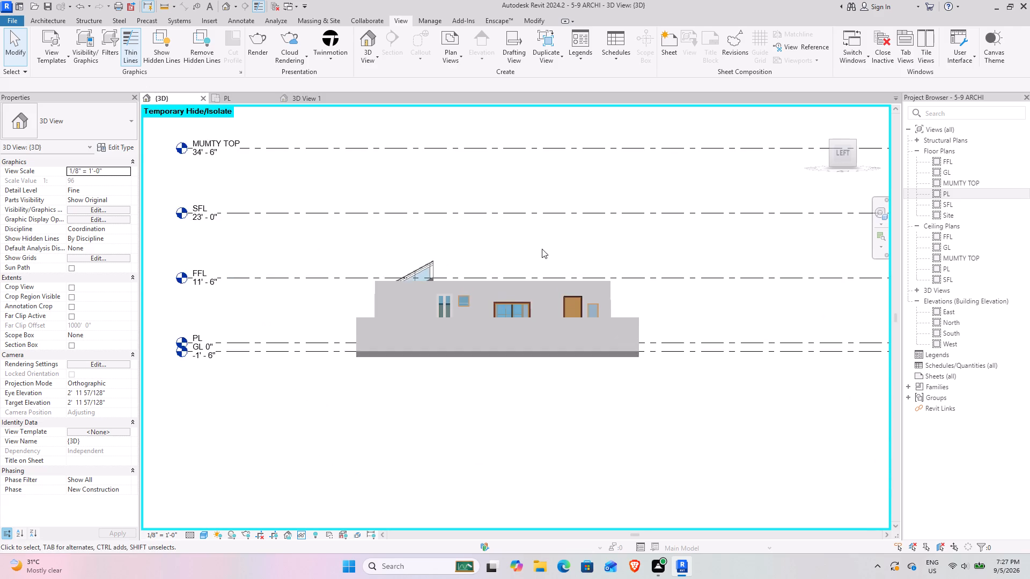
{"action": "scroll", "coordinate": [495, 293], "scroll_direction": "up", "scroll_amount": 3}
{"action": "middle_click_drag", "start_coordinate": [424, 330], "coordinate": [454, 304]}
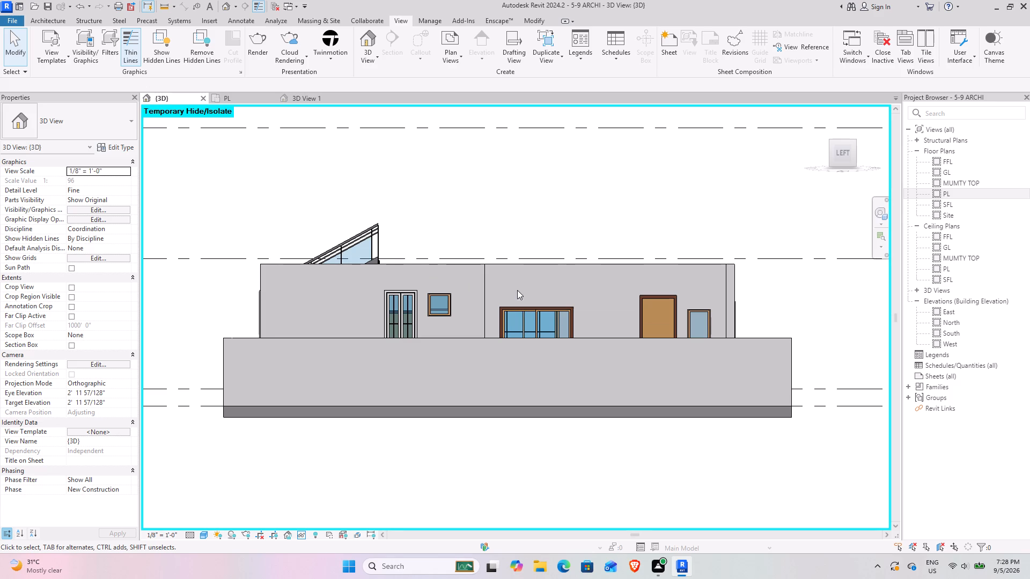
{"action": "middle_click_drag", "start_coordinate": [371, 242], "coordinate": [432, 293]}
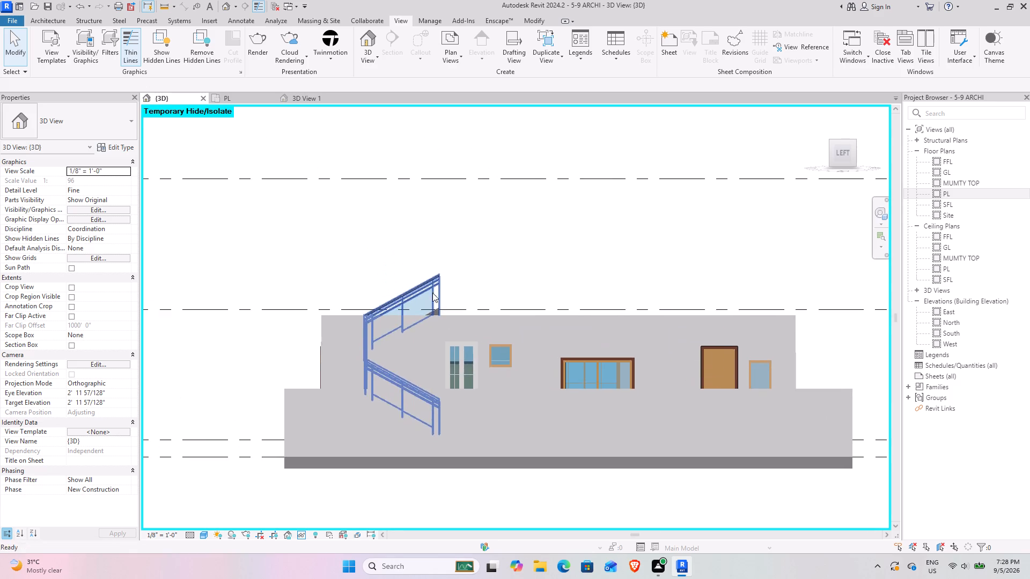
{"action": "scroll", "coordinate": [611, 278], "scroll_direction": "down", "scroll_amount": 3}
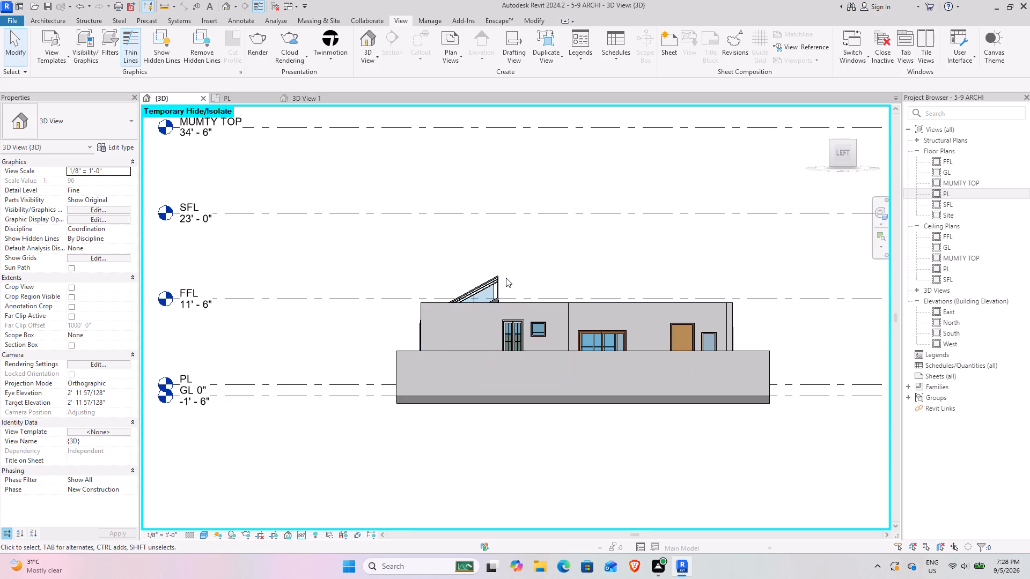
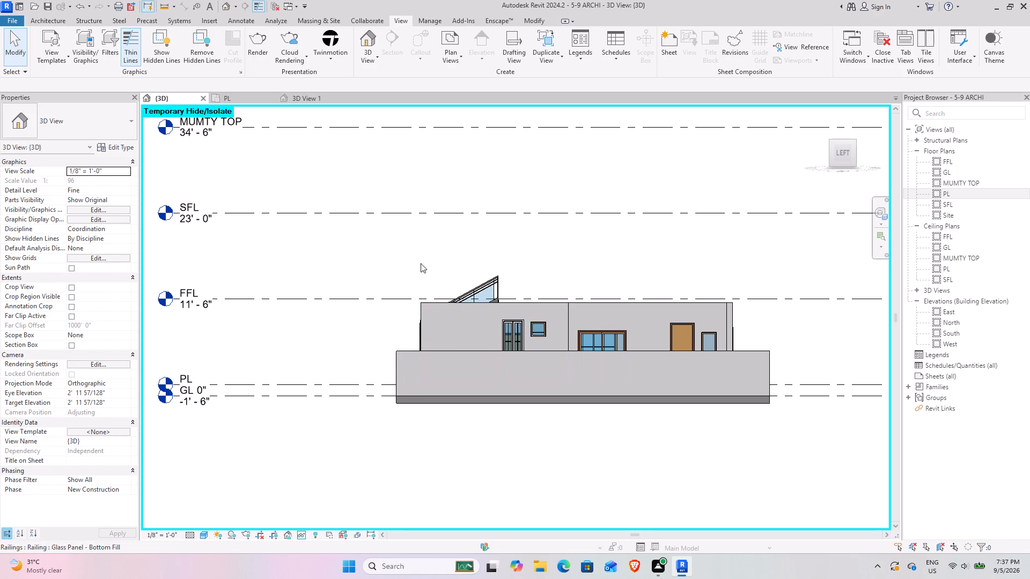
Check the left elevation's 10" exterior wall and the staircase rising above it in turn, clearing the selection after each.
{"action": "left_click", "coordinate": [455, 299]}
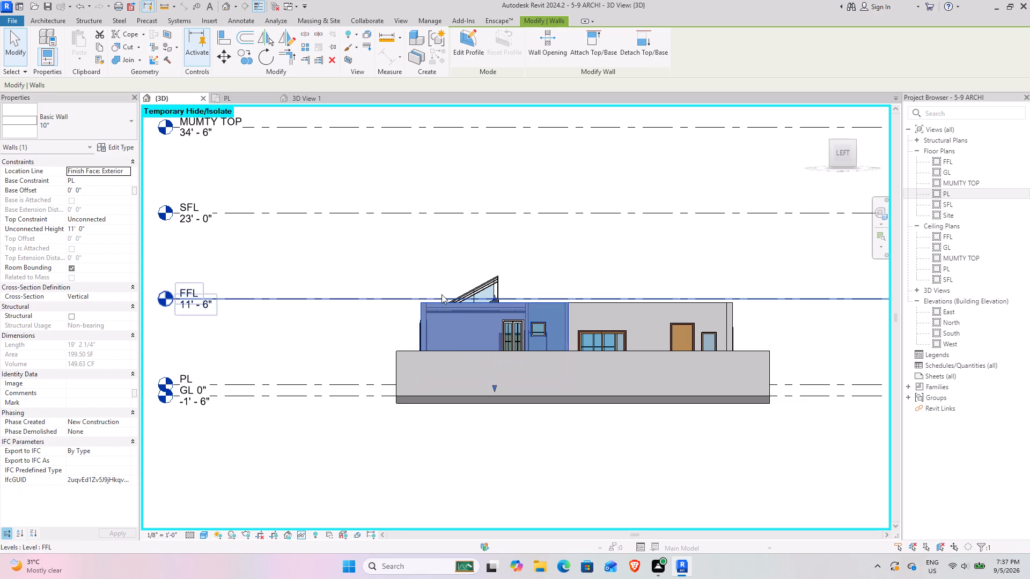
{"action": "left_click", "coordinate": [403, 279]}
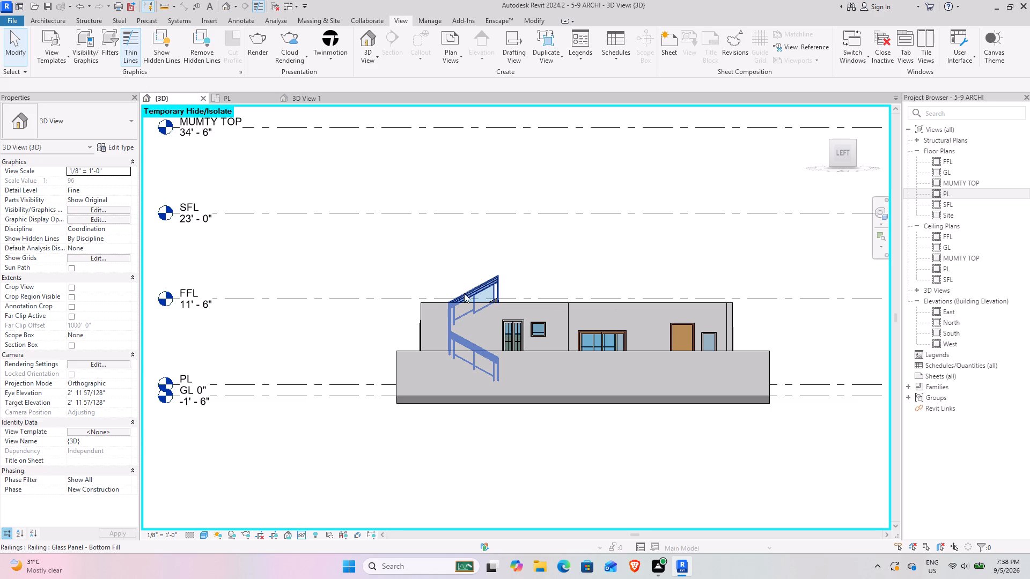
{"action": "left_click", "coordinate": [491, 295]}
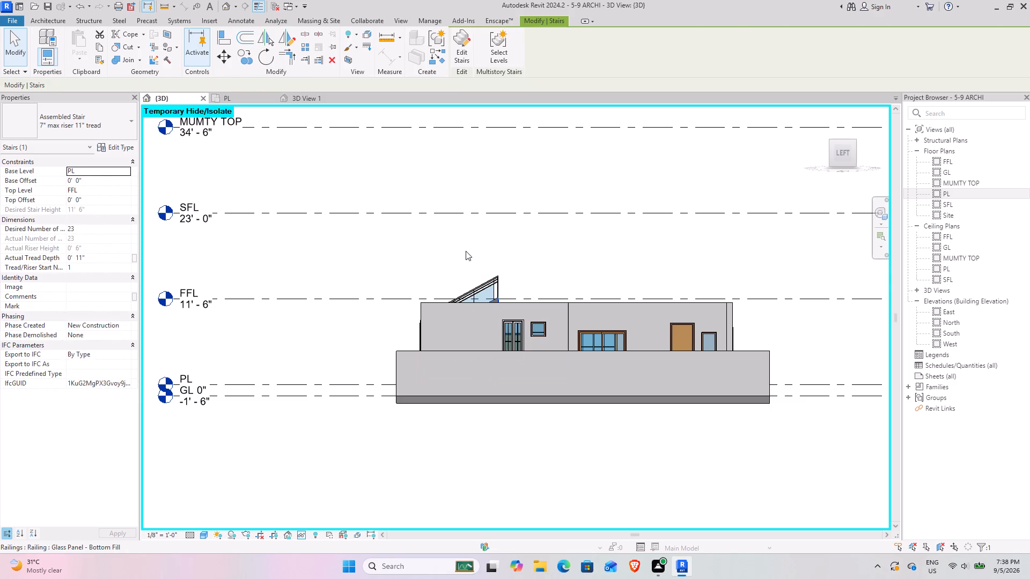
{"action": "left_click", "coordinate": [466, 251]}
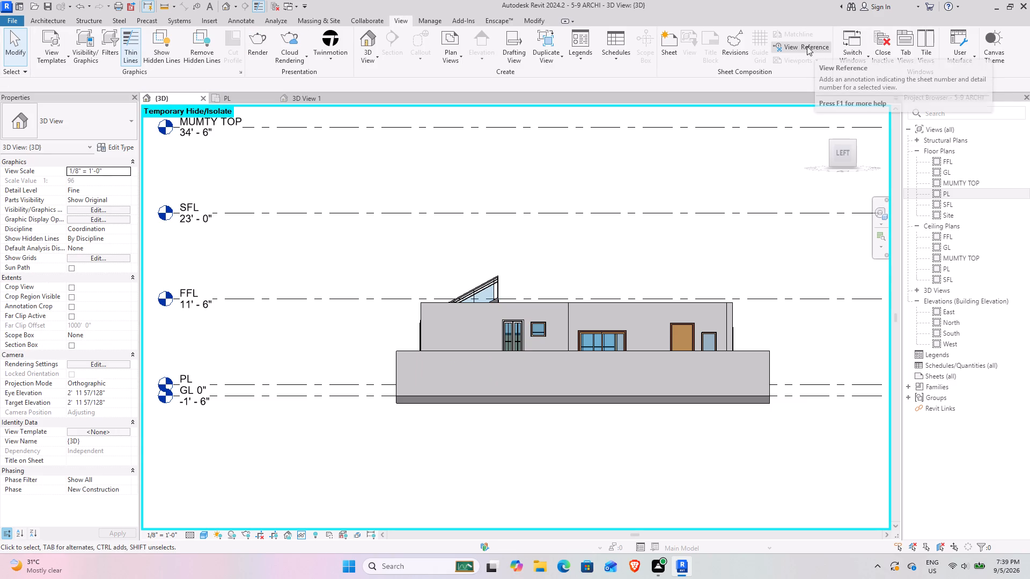
{"action": "scroll", "coordinate": [806, 47], "scroll_direction": "down", "scroll_amount": 1}
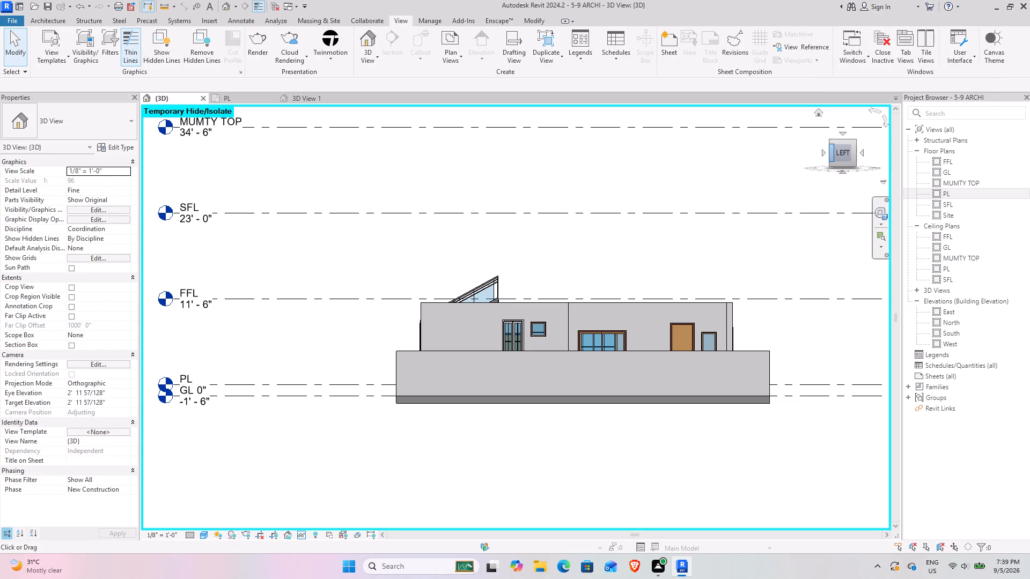
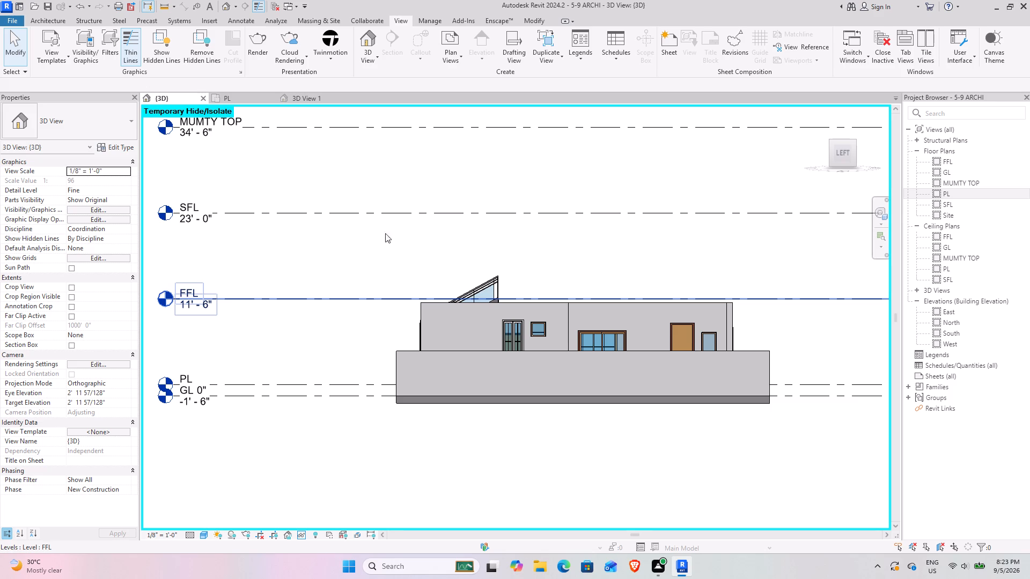
Check the SFL level line and the 10" exterior wall in the left elevation in turn, clearing the selection after each.
{"action": "left_click", "coordinate": [476, 212]}
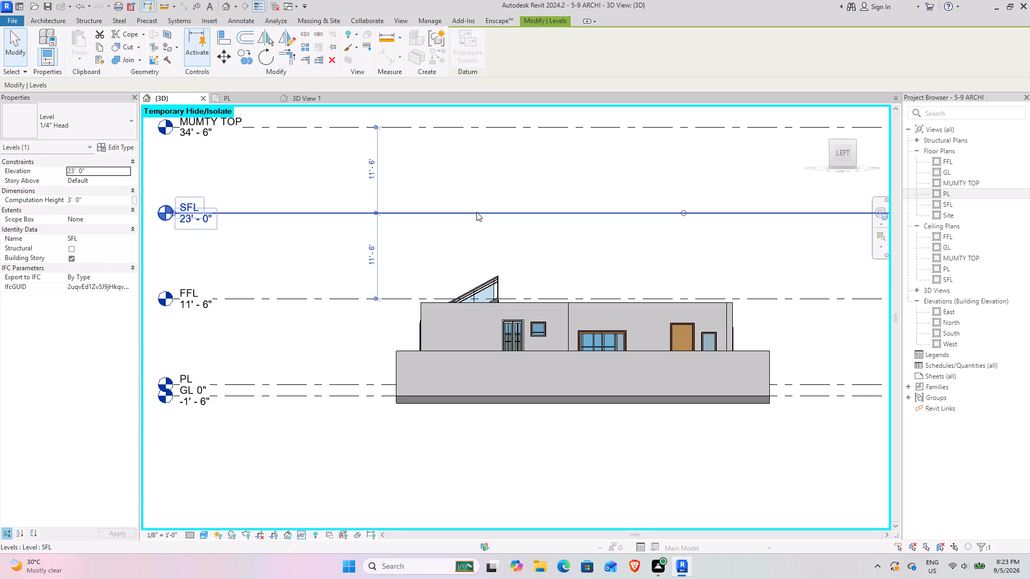
{"action": "left_click", "coordinate": [534, 152]}
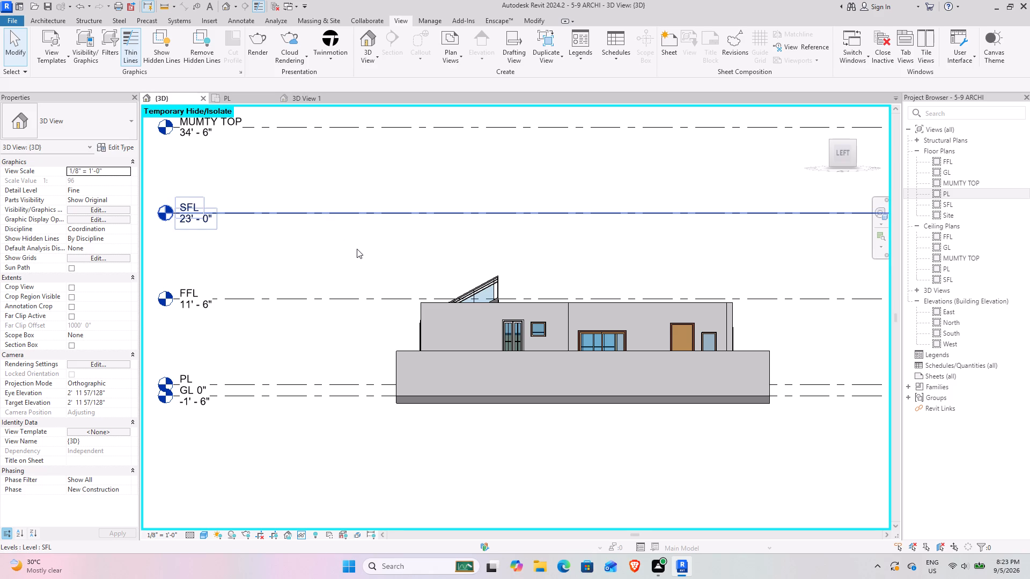
{"action": "left_click", "coordinate": [440, 305]}
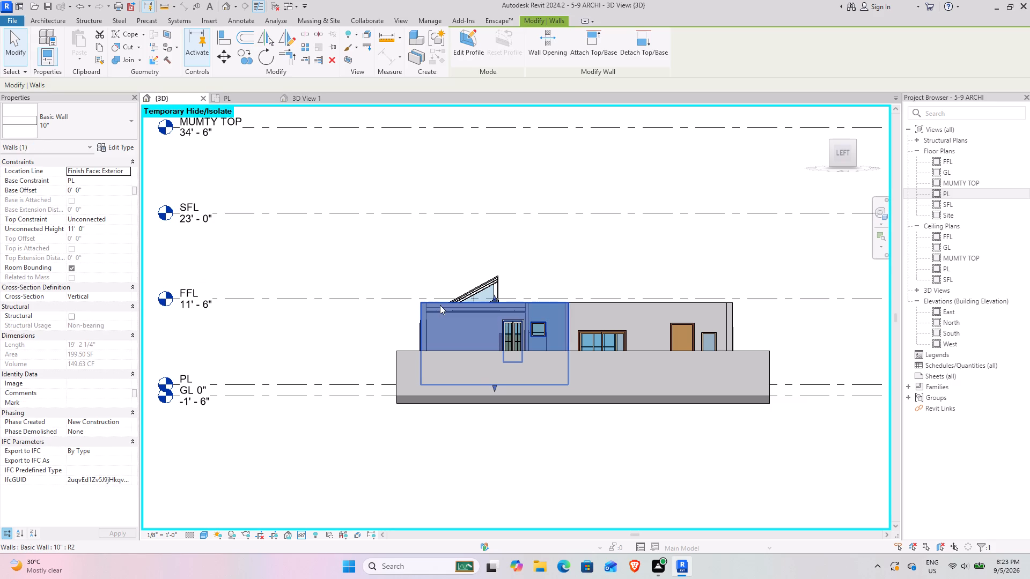
{"action": "left_click", "coordinate": [393, 235]}
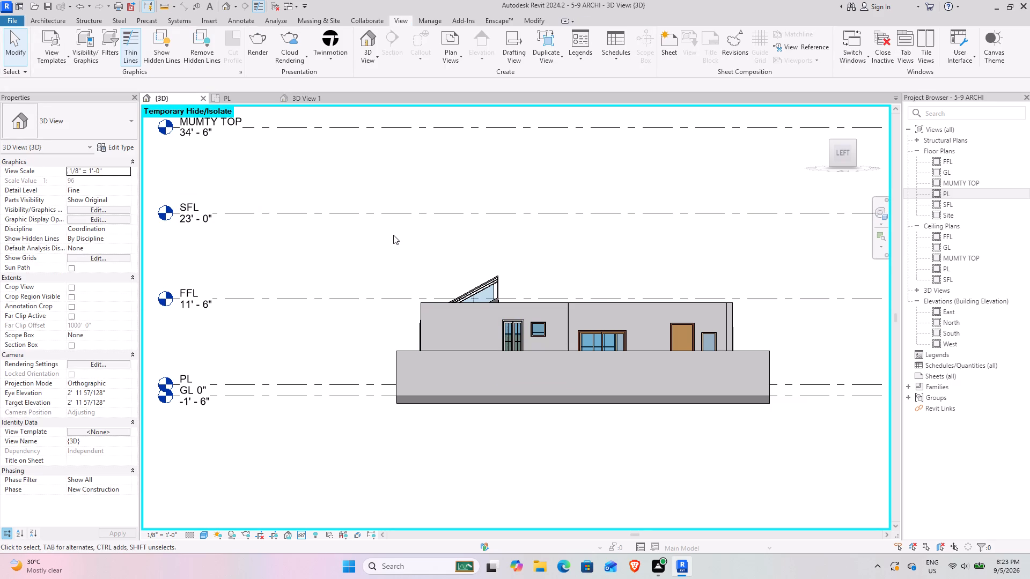
{"action": "left_click", "coordinate": [339, 248]}
Box-select the ground-floor building together with the FFL level in the left elevation, and clear the selection.
{"action": "left_click_drag", "start_coordinate": [339, 248], "coordinate": [299, 292]}
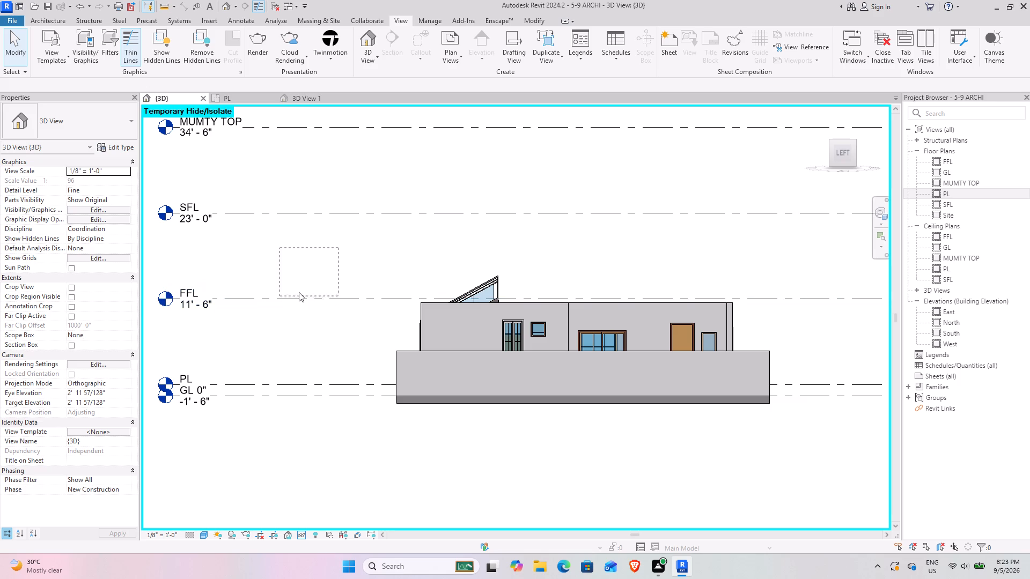
{"action": "left_click_drag", "start_coordinate": [299, 292], "coordinate": [732, 578]}
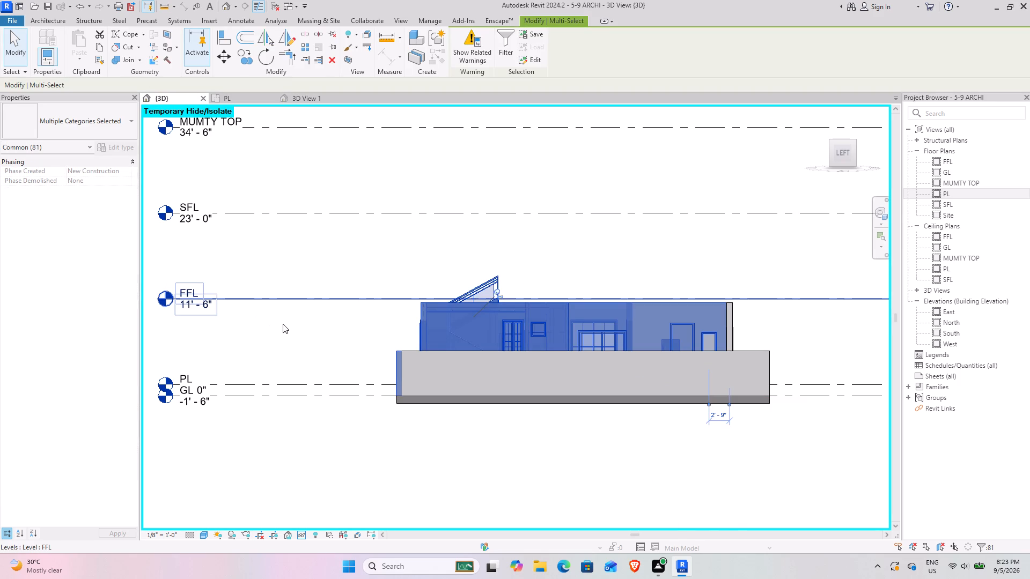
{"action": "left_click", "coordinate": [388, 274]}
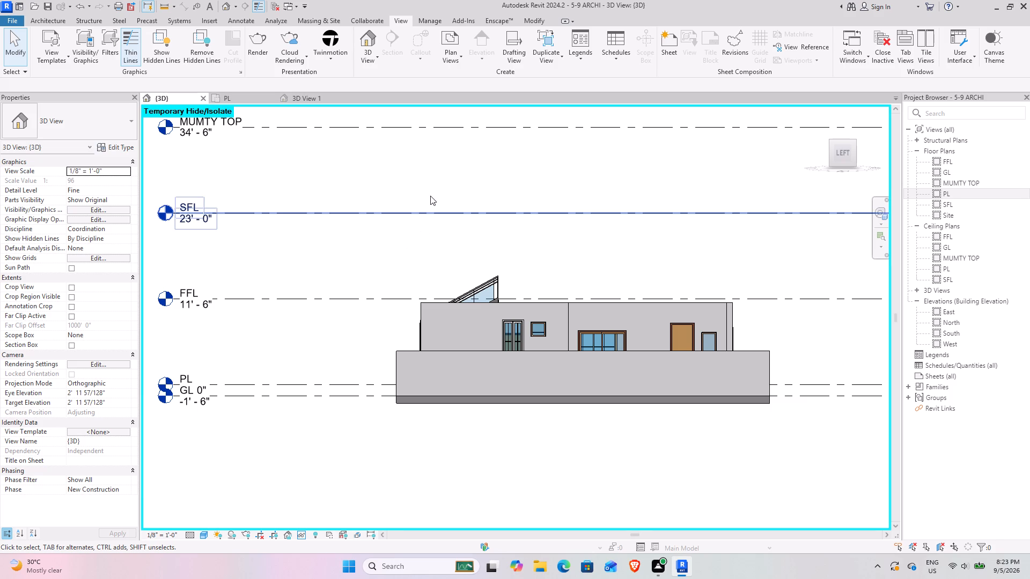
{"action": "left_click", "coordinate": [419, 271]}
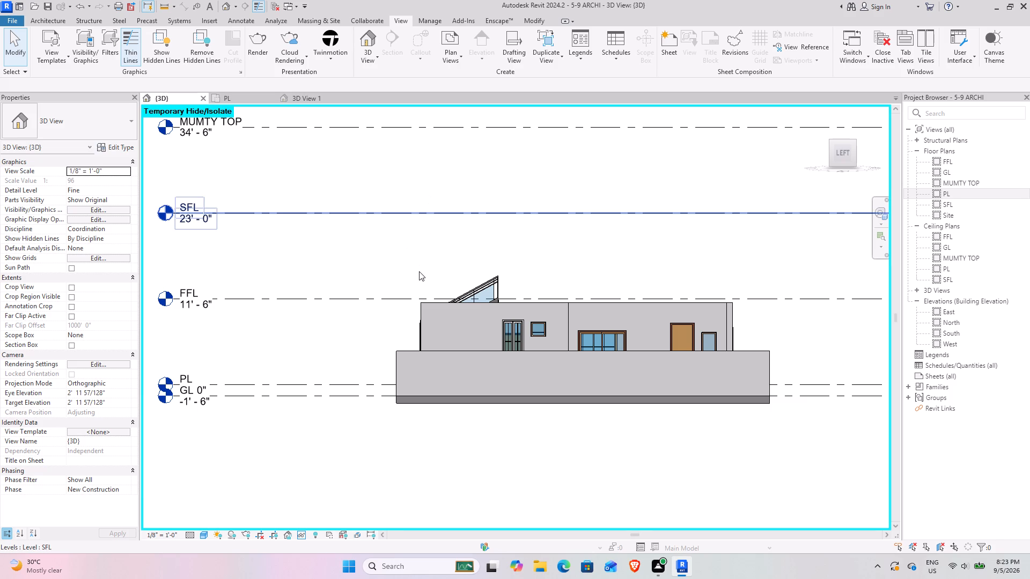
{"action": "left_click", "coordinate": [423, 245]}
Check the SFL level line and the tall casement window in the left elevation in turn, clearing the selection after each.
{"action": "left_click", "coordinate": [446, 214]}
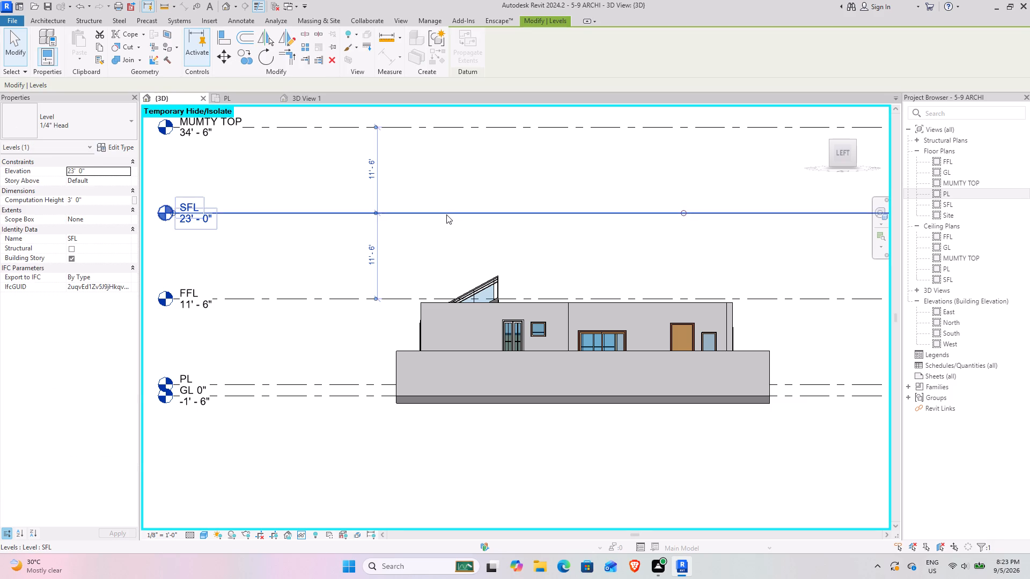
{"action": "left_click", "coordinate": [466, 251]}
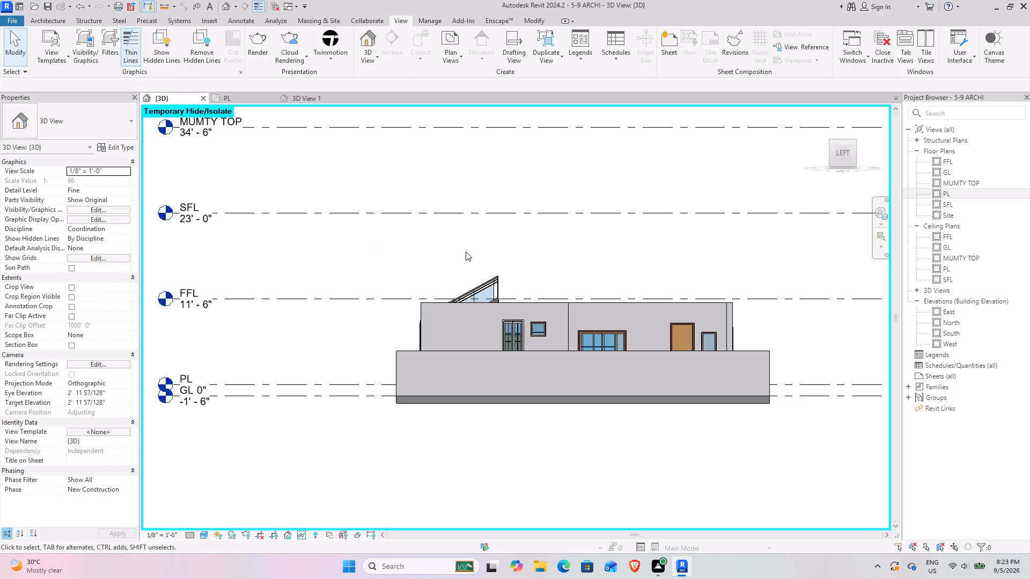
{"action": "left_click", "coordinate": [516, 322]}
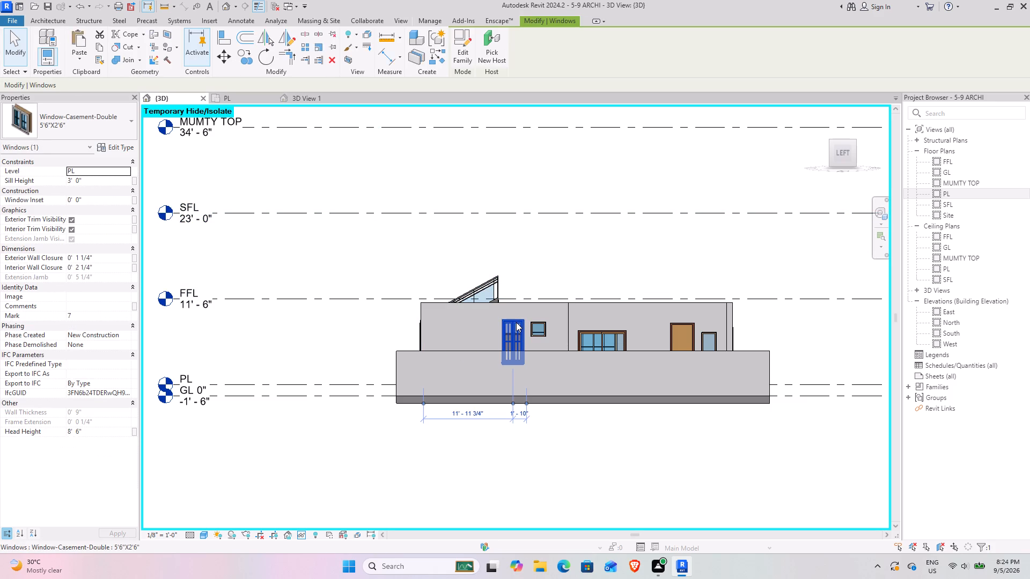
{"action": "left_click", "coordinate": [491, 264]}
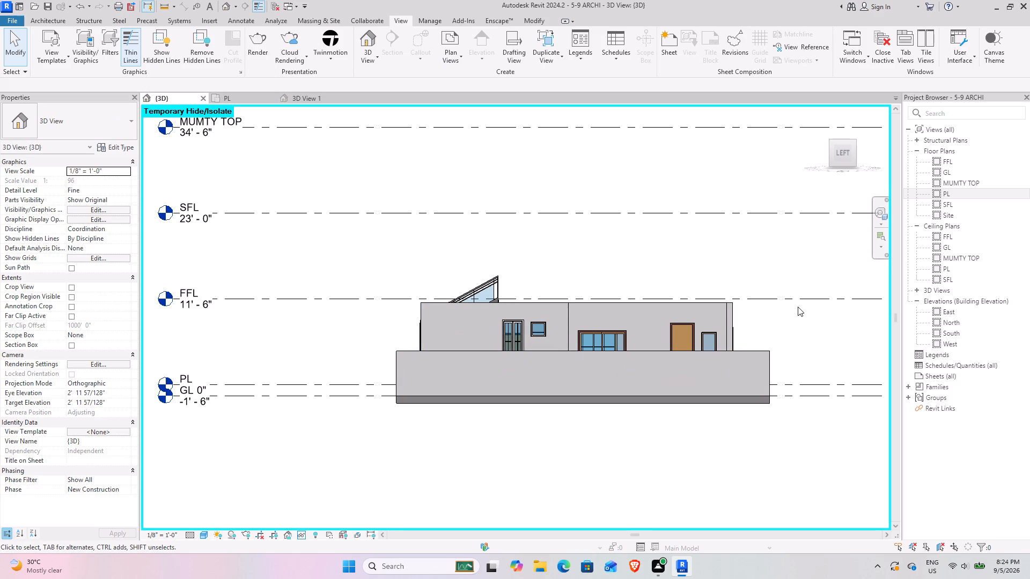
Examine the house's back elevation with its doors, window and boundary wall against the level lines.
{"action": "left_click", "coordinate": [830, 151]}
{"action": "left_click", "coordinate": [843, 158]}
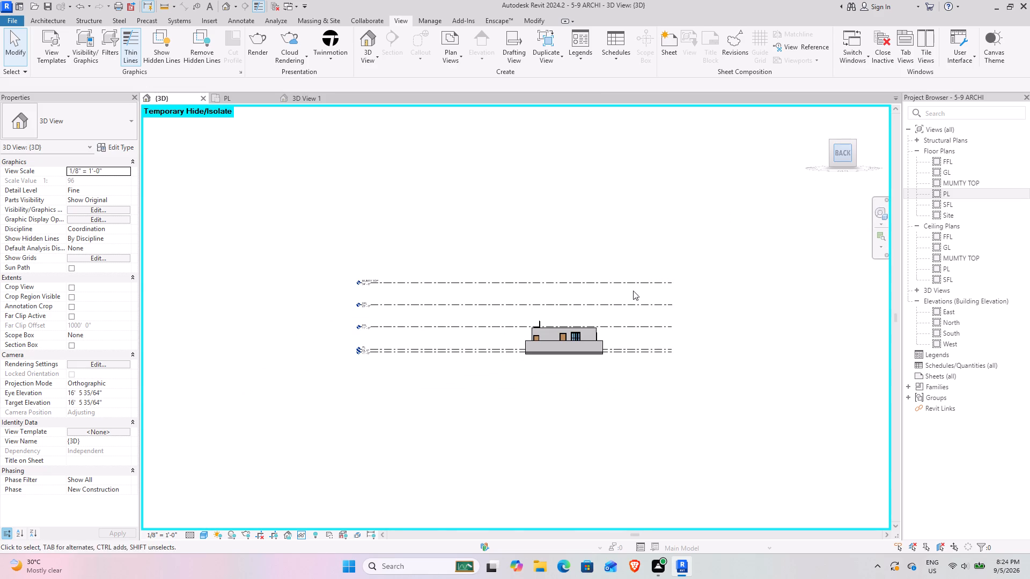
{"action": "scroll", "coordinate": [567, 350], "scroll_direction": "up", "scroll_amount": 11}
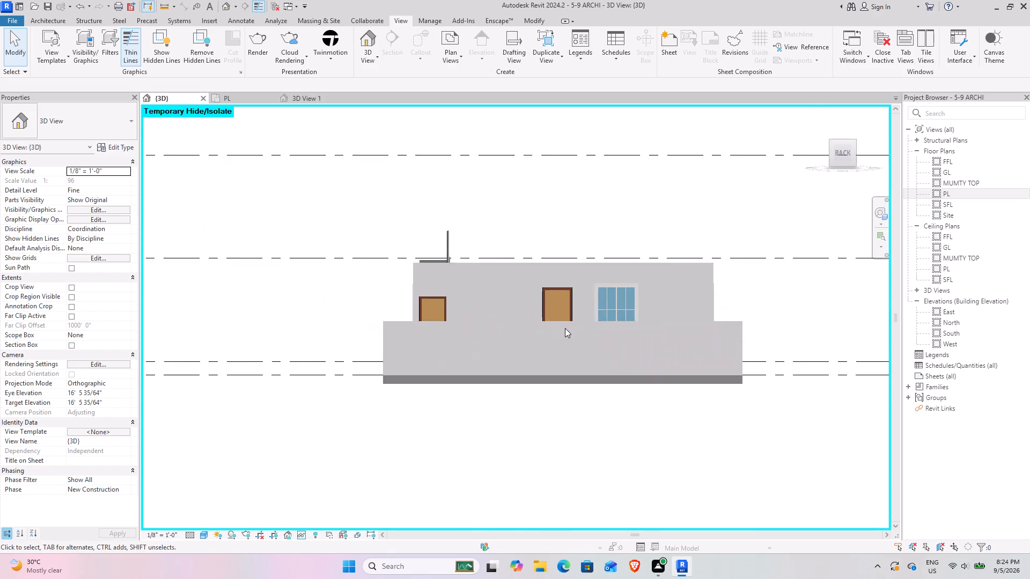
{"action": "scroll", "coordinate": [565, 328], "scroll_direction": "up", "scroll_amount": 4}
{"action": "middle_click_drag", "start_coordinate": [609, 295], "coordinate": [608, 363]}
{"action": "scroll", "coordinate": [573, 347], "scroll_direction": "down", "scroll_amount": 8}
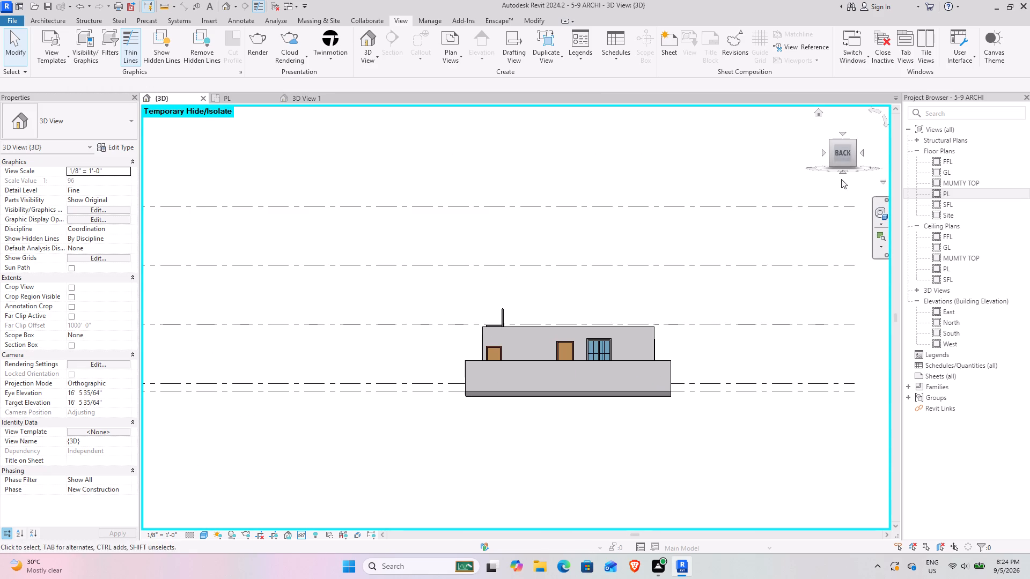
Examine the ground floor's rooms, furniture and staircase in 3D from the back-left corner around to the front.
{"action": "left_click_drag", "start_coordinate": [852, 141], "coordinate": [749, 201]}
{"action": "middle_click_drag", "start_coordinate": [449, 409], "coordinate": [429, 326]}
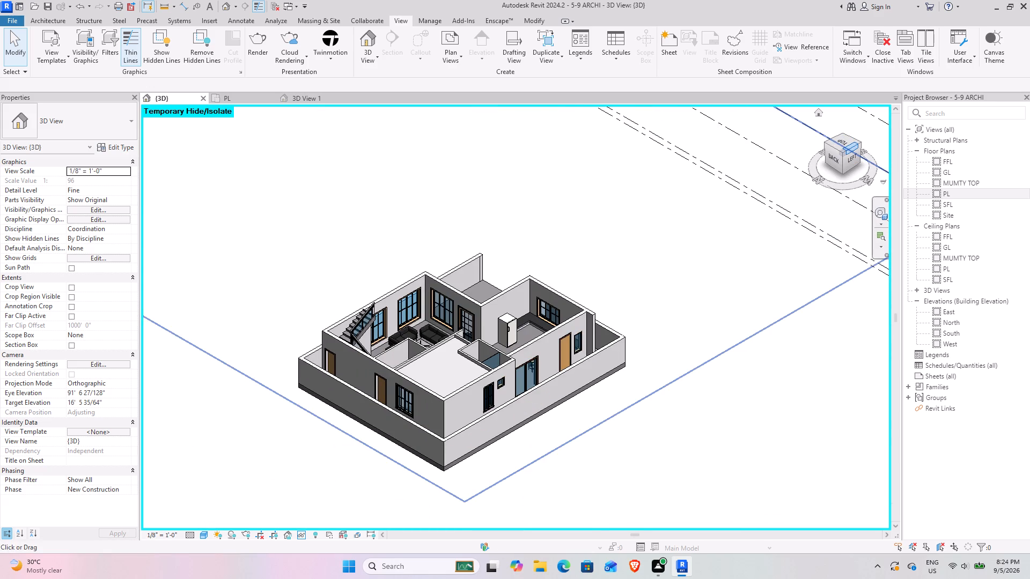
{"action": "left_click_drag", "start_coordinate": [849, 146], "coordinate": [617, 158]}
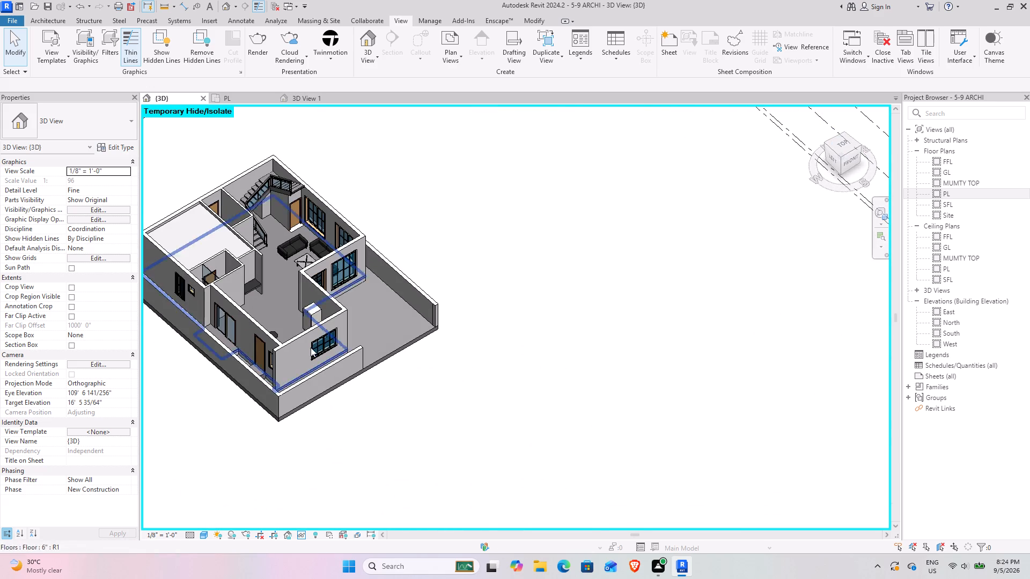
{"action": "middle_click_drag", "start_coordinate": [308, 346], "coordinate": [639, 331]}
{"action": "left_click_drag", "start_coordinate": [850, 153], "coordinate": [730, 153]}
{"action": "middle_click_drag", "start_coordinate": [756, 205], "coordinate": [633, 350]}
{"action": "scroll", "coordinate": [517, 306], "scroll_direction": "up", "scroll_amount": 5}
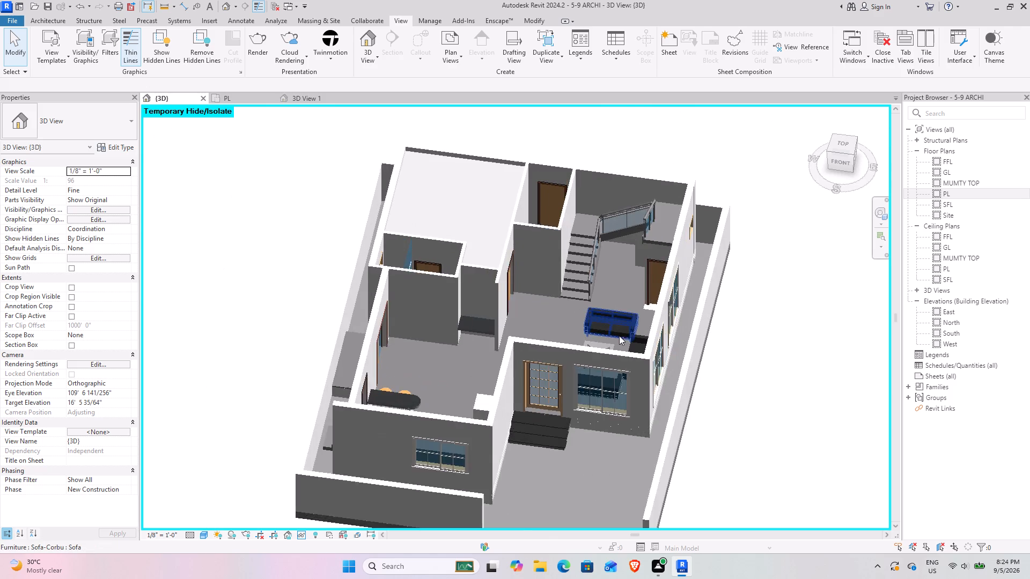
{"action": "scroll", "coordinate": [619, 336], "scroll_direction": "up", "scroll_amount": 3}
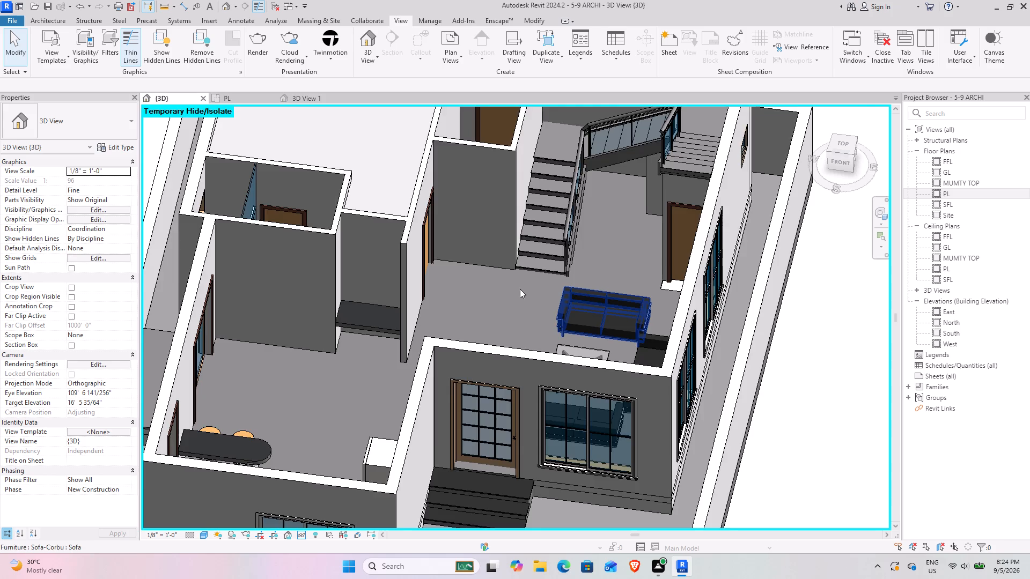
{"action": "scroll", "coordinate": [520, 289], "scroll_direction": "down", "scroll_amount": 6}
{"action": "middle_click_drag", "start_coordinate": [517, 315], "coordinate": [512, 246]}
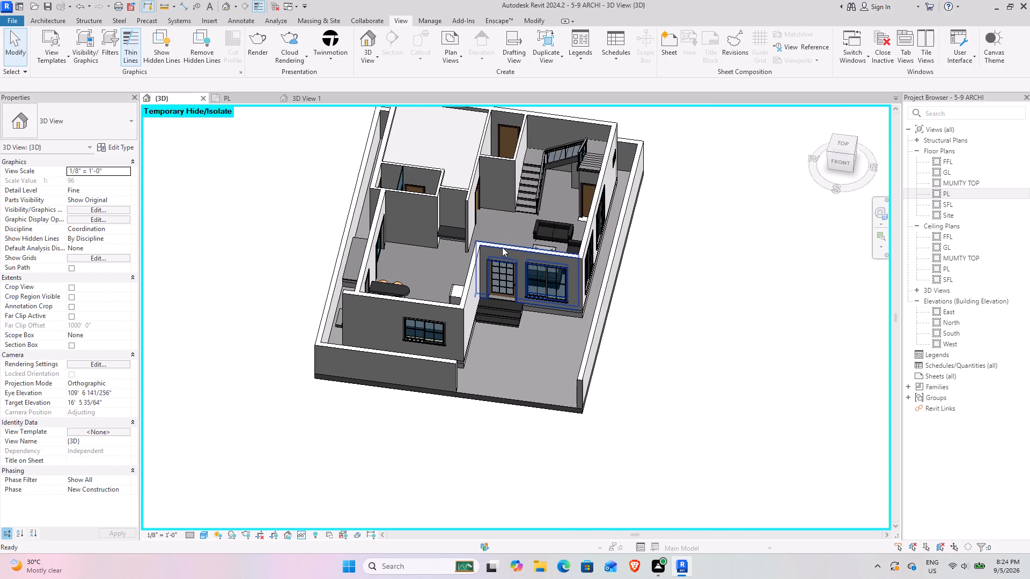
Check the front facade beside the entrance and the right side's 10" exterior wall in turn, clearing the selection after each.
{"action": "left_click", "coordinate": [553, 260]}
{"action": "left_click", "coordinate": [657, 316]}
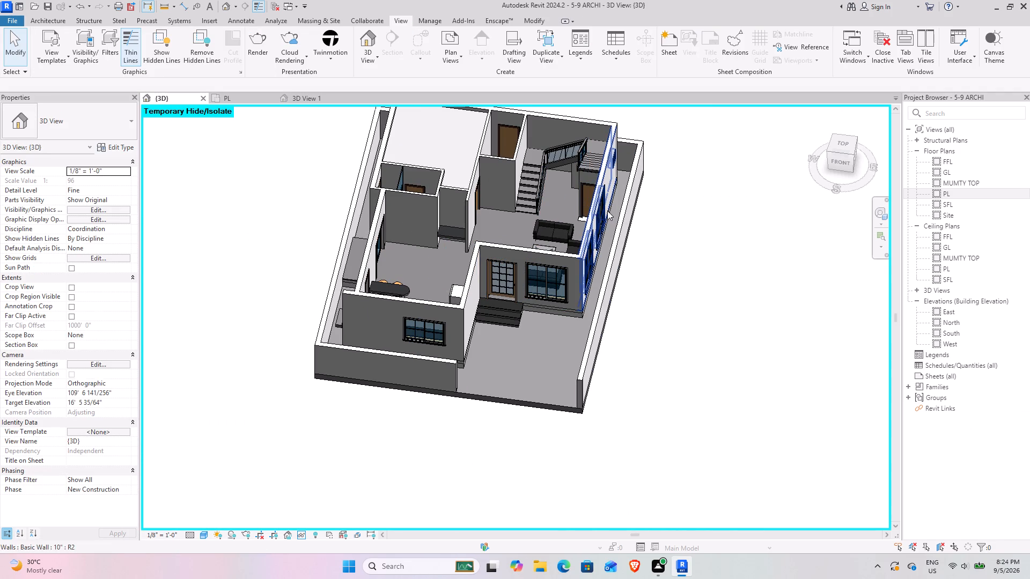
{"action": "left_click", "coordinate": [588, 220]}
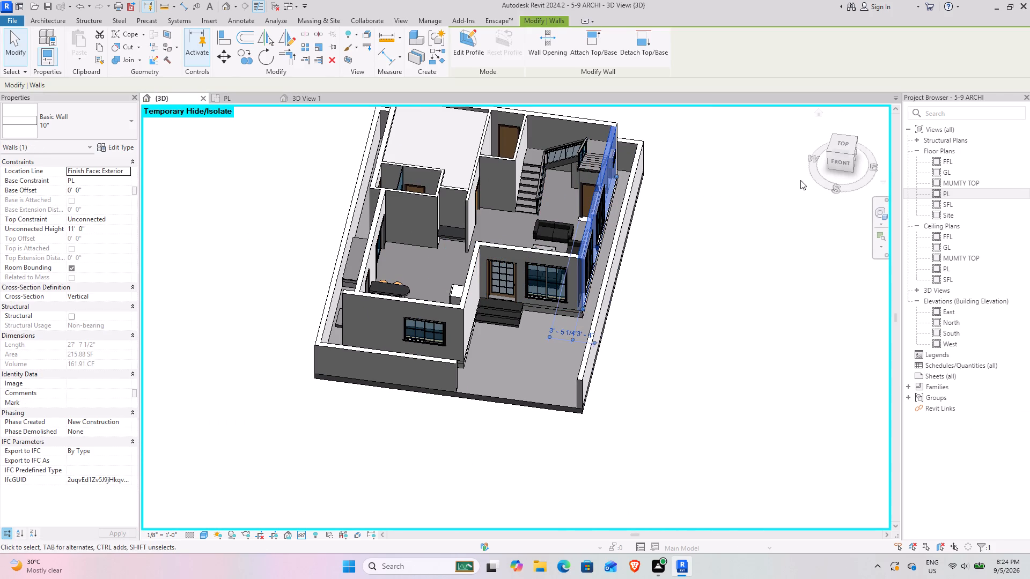
{"action": "left_click_drag", "start_coordinate": [851, 158], "coordinate": [778, 131]}
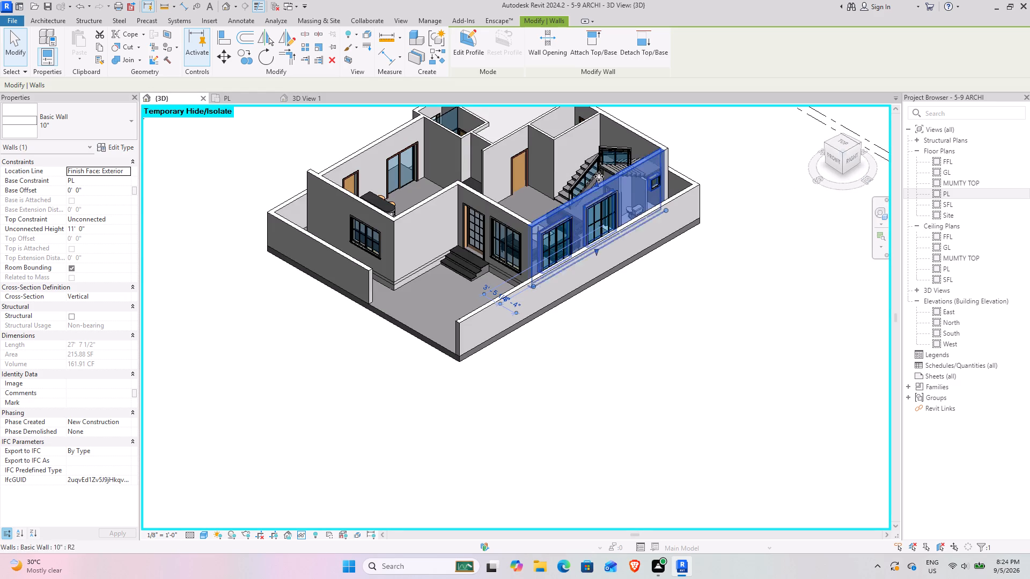
{"action": "middle_click_drag", "start_coordinate": [478, 199], "coordinate": [486, 345]}
{"action": "left_click", "coordinate": [761, 433]}
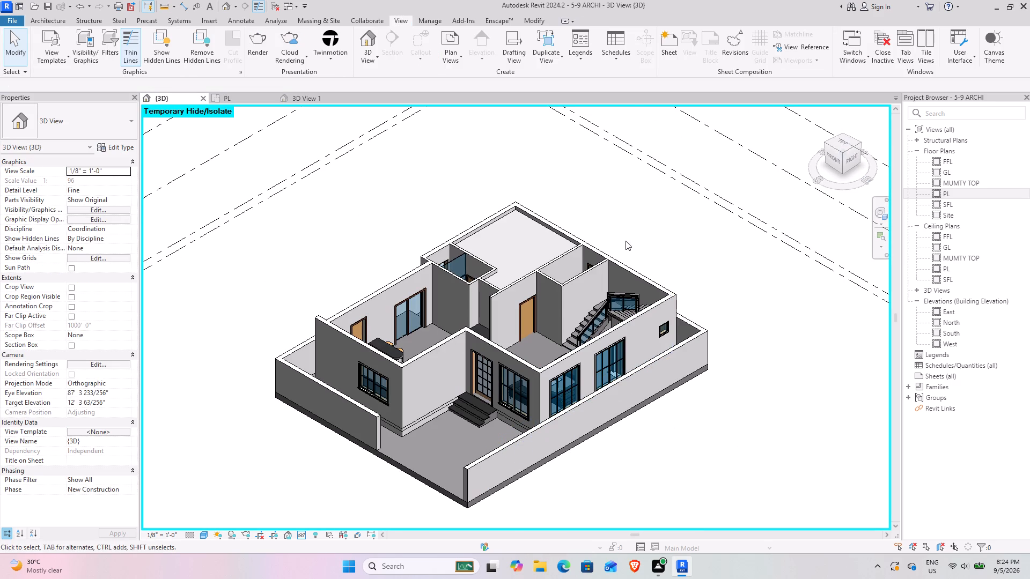
Check the bedroom's false ceiling and the front-left room by the dining table in 3D, clearing the selection after each.
{"action": "left_click", "coordinate": [626, 271]}
{"action": "left_click", "coordinate": [726, 287]}
{"action": "left_click", "coordinate": [497, 274]}
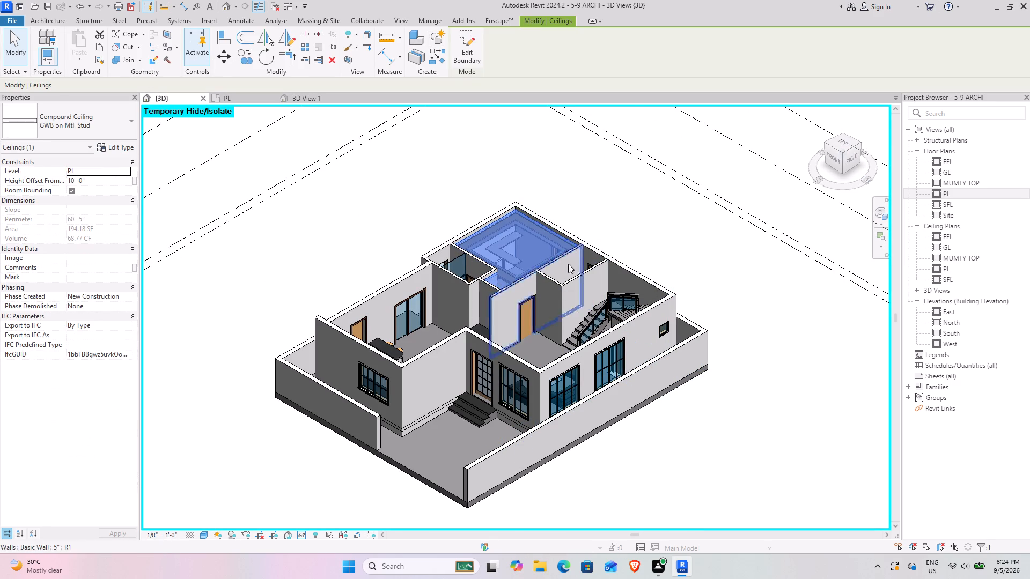
{"action": "left_click", "coordinate": [697, 230]}
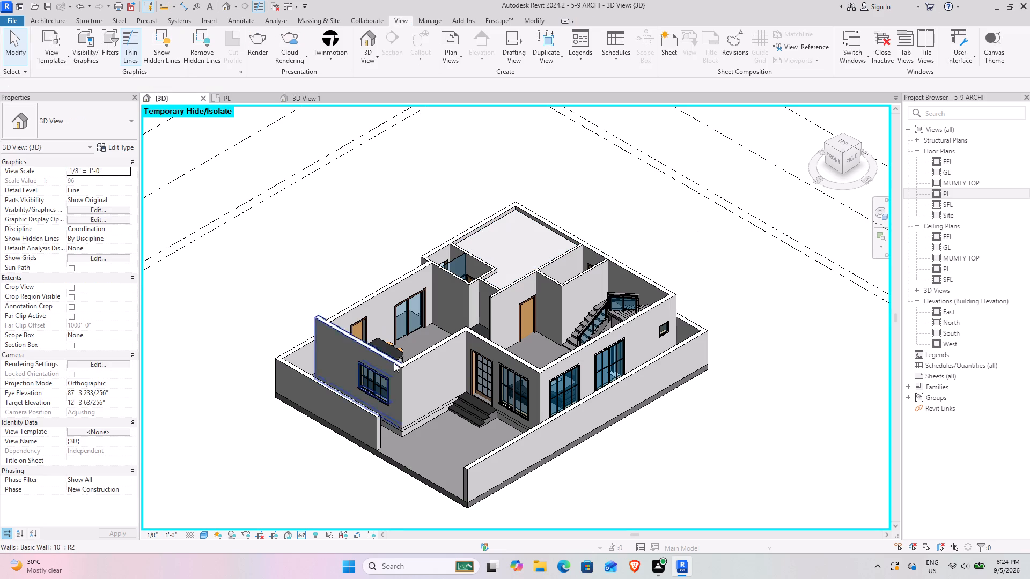
{"action": "left_click", "coordinate": [391, 350]}
{"action": "left_click", "coordinate": [364, 230]}
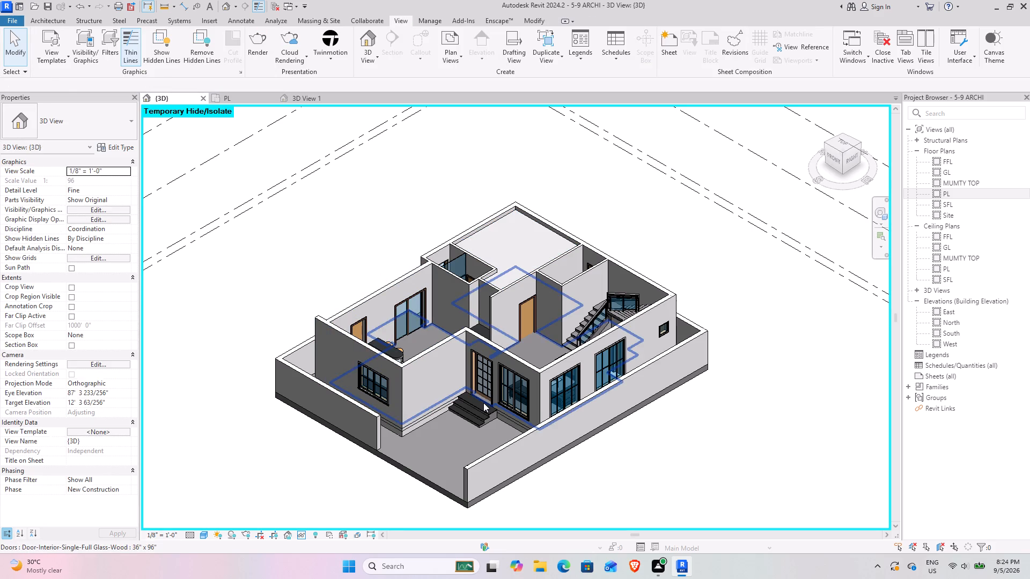
Check the front entrance steps, the double sliding window and the glazed entrance door in turn, and clear the selection.
{"action": "left_click", "coordinate": [483, 403]}
{"action": "left_click", "coordinate": [629, 485]}
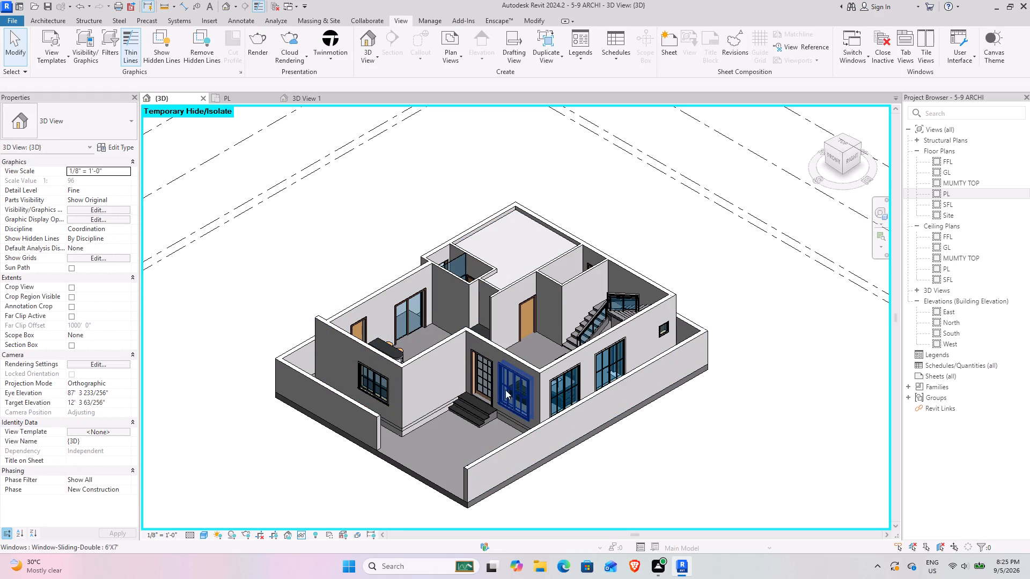
{"action": "left_click", "coordinate": [513, 389]}
{"action": "left_click", "coordinate": [487, 373]}
{"action": "left_click", "coordinate": [691, 463]}
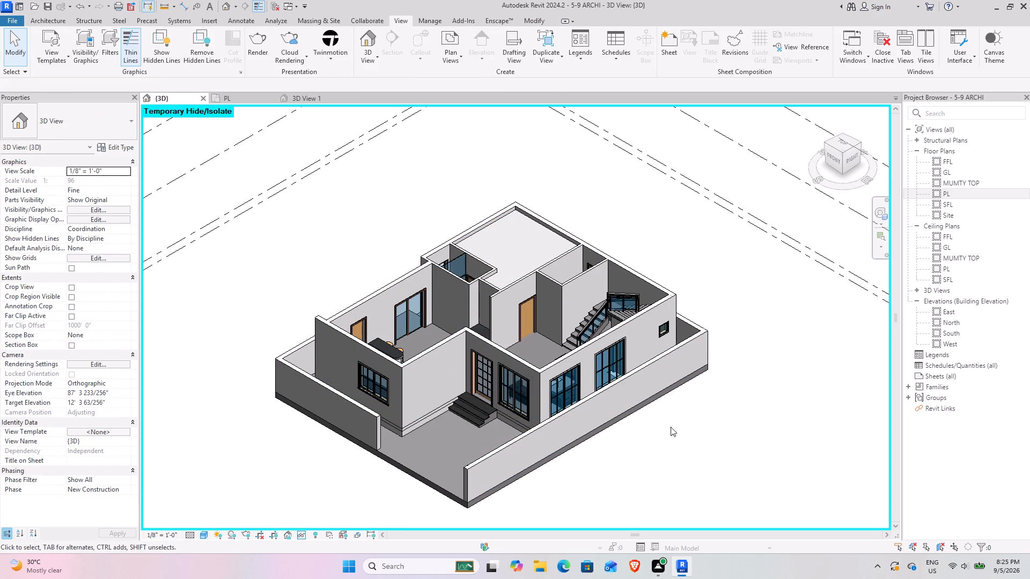
Check the right side's 10" exterior wall and its small fixed window near the staircase, keeping the window selected.
{"action": "left_click", "coordinate": [668, 322]}
{"action": "left_click", "coordinate": [753, 321]}
{"action": "left_click", "coordinate": [608, 331]}
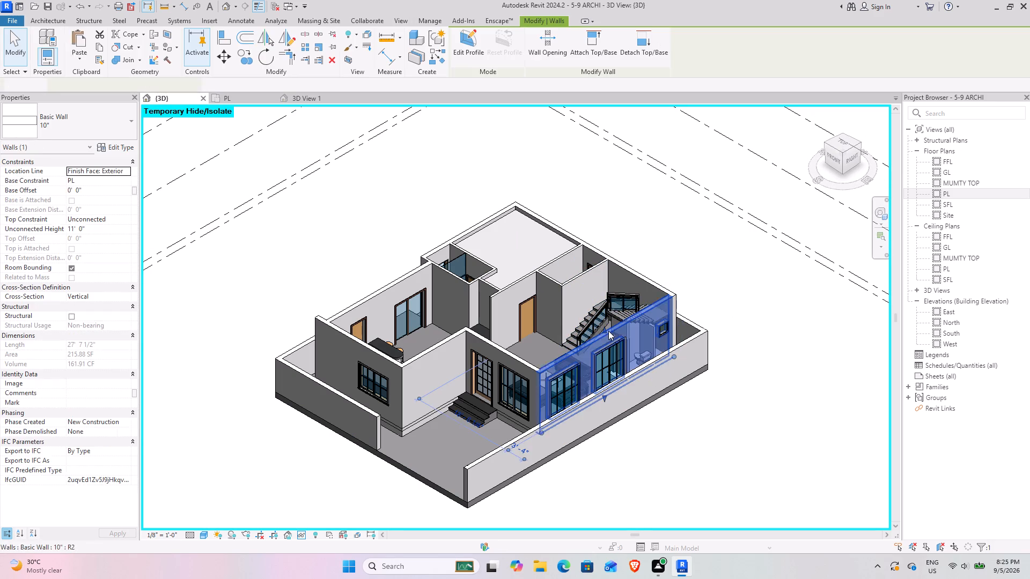
{"action": "left_click", "coordinate": [743, 273]}
{"action": "left_click", "coordinate": [671, 321]}
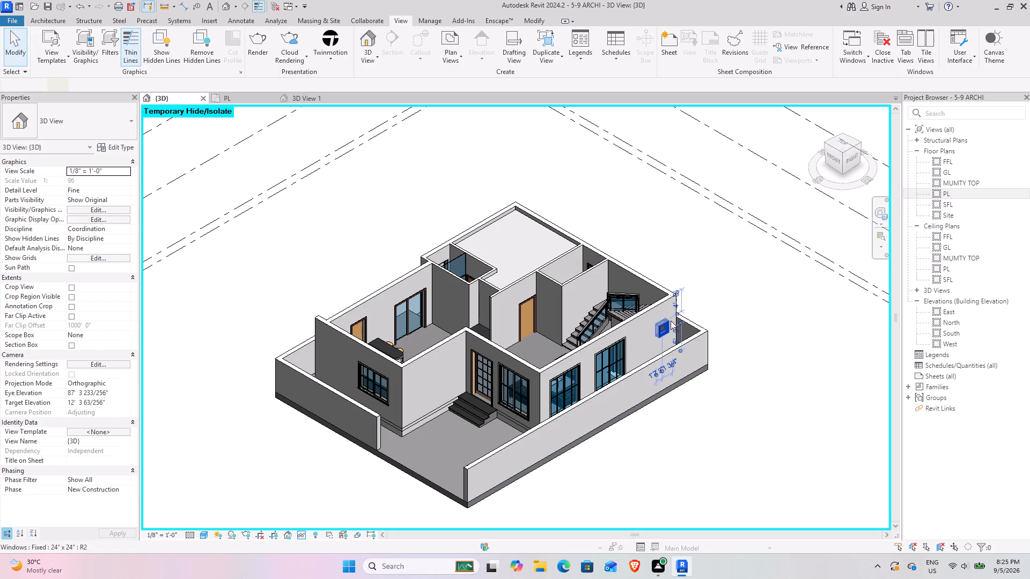
{"action": "scroll", "coordinate": [712, 277], "scroll_direction": "up", "scroll_amount": 2}
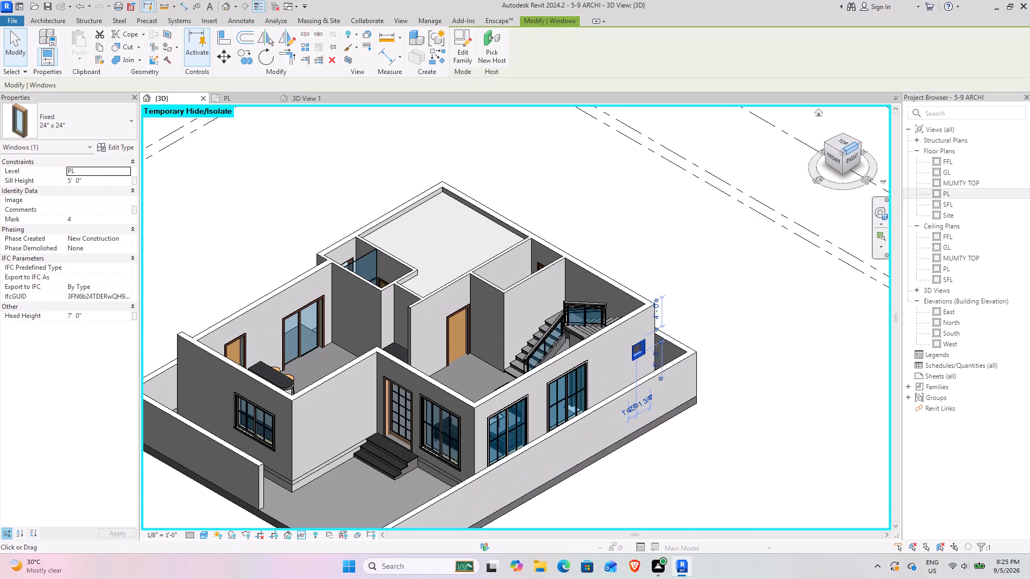
Examine the house from the right side and above, check the rectangular opening in the front boundary wall, and clear the selection.
{"action": "left_click_drag", "start_coordinate": [847, 157], "coordinate": [798, 144]}
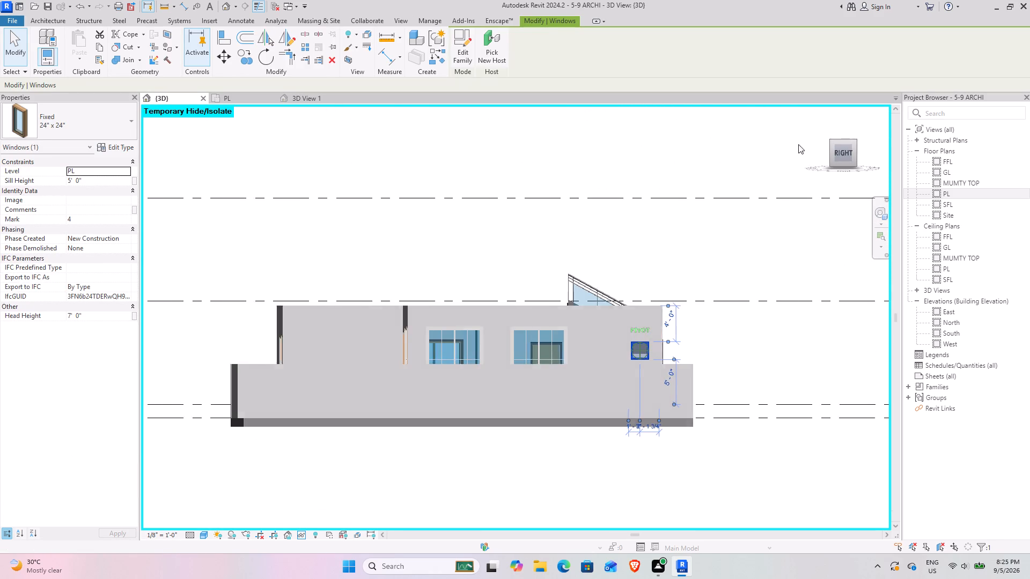
{"action": "left_click_drag", "start_coordinate": [798, 144], "coordinate": [154, 242]}
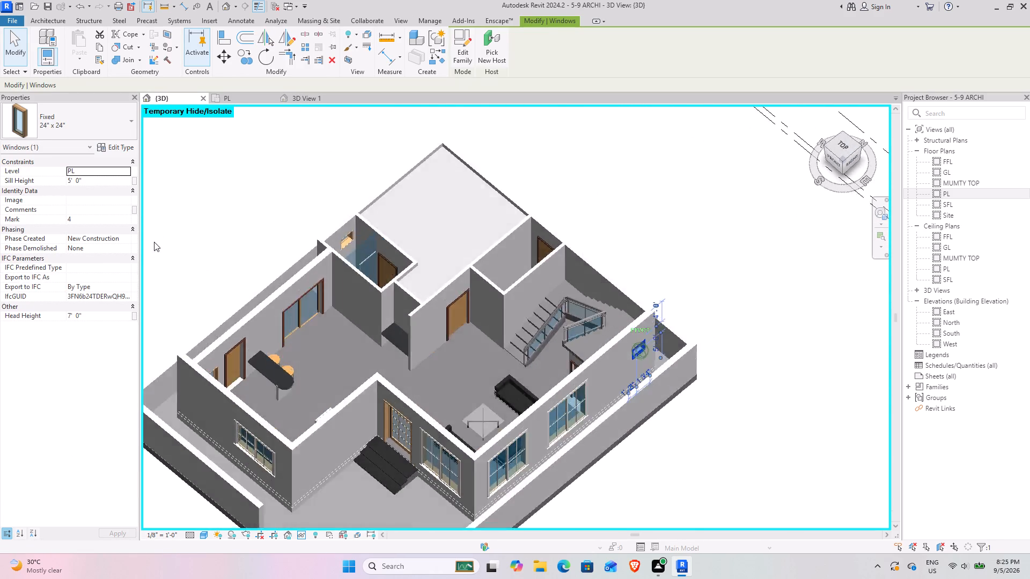
{"action": "left_click_drag", "start_coordinate": [154, 242], "coordinate": [885, 166]}
{"action": "middle_click_drag", "start_coordinate": [382, 344], "coordinate": [509, 285]}
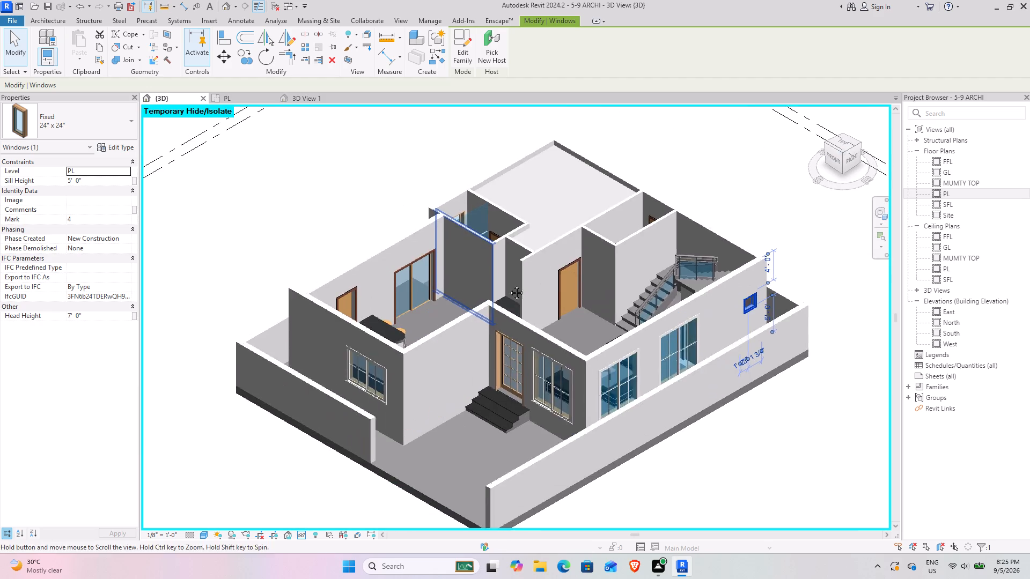
{"action": "middle_click_drag", "start_coordinate": [509, 285], "coordinate": [510, 284]}
{"action": "left_click", "coordinate": [465, 441]}
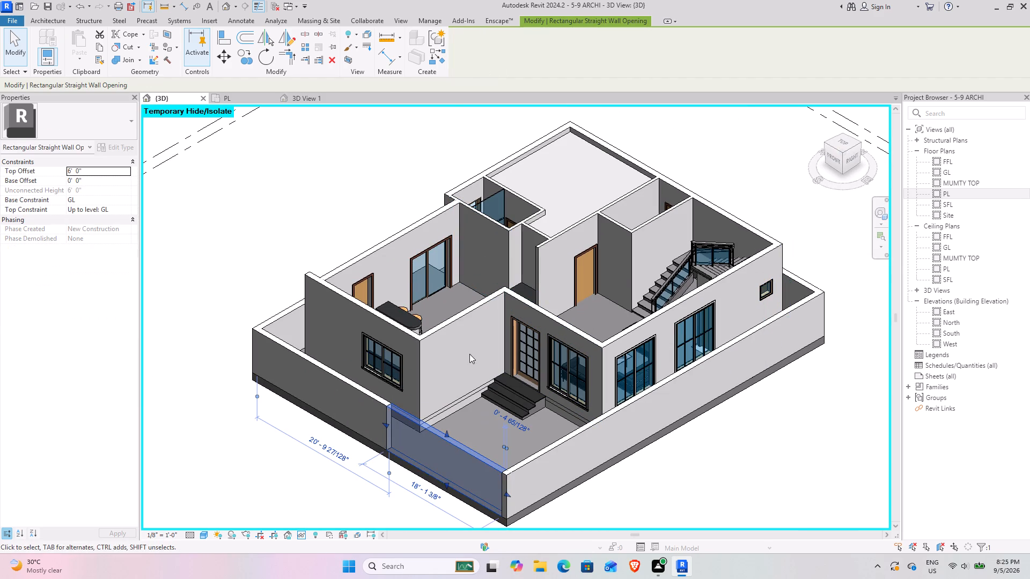
{"action": "left_click", "coordinate": [713, 488]}
Check the bedroom's compound ceiling and the 10" exterior wall beside the bathroom in turn, and clear the selection.
{"action": "middle_click_drag", "start_coordinate": [604, 424], "coordinate": [525, 320]}
{"action": "scroll", "coordinate": [525, 320], "scroll_direction": "down", "scroll_amount": 3}
{"action": "middle_click_drag", "start_coordinate": [524, 320], "coordinate": [557, 395]}
{"action": "scroll", "coordinate": [517, 251], "scroll_direction": "up", "scroll_amount": 5}
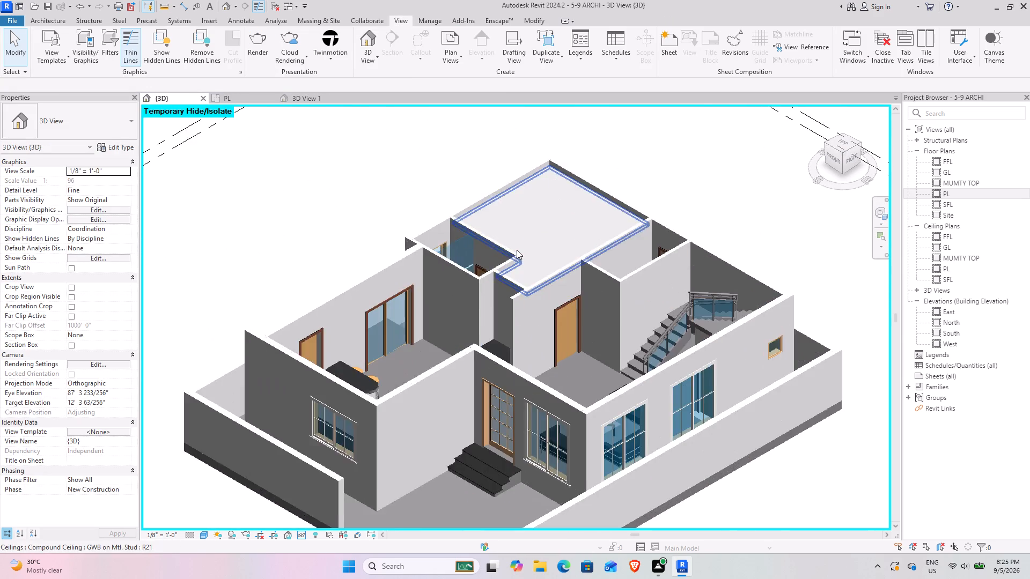
{"action": "scroll", "coordinate": [517, 250], "scroll_direction": "up", "scroll_amount": 3}
{"action": "left_click", "coordinate": [520, 274]}
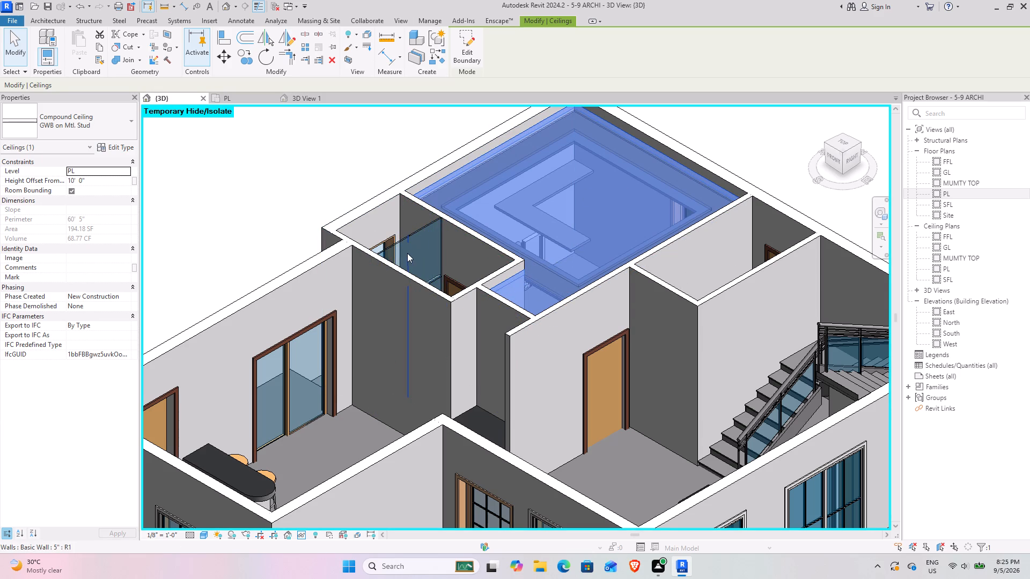
{"action": "left_click", "coordinate": [391, 244]}
{"action": "left_click", "coordinate": [363, 208]}
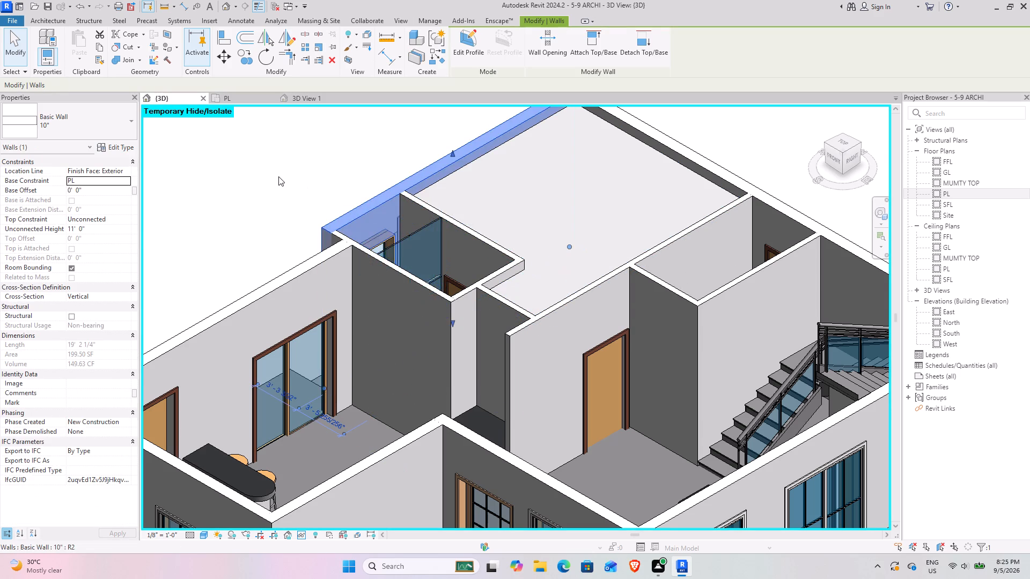
{"action": "scroll", "coordinate": [274, 175], "scroll_direction": "down", "scroll_amount": 4}
{"action": "middle_click_drag", "start_coordinate": [471, 358], "coordinate": [521, 253]}
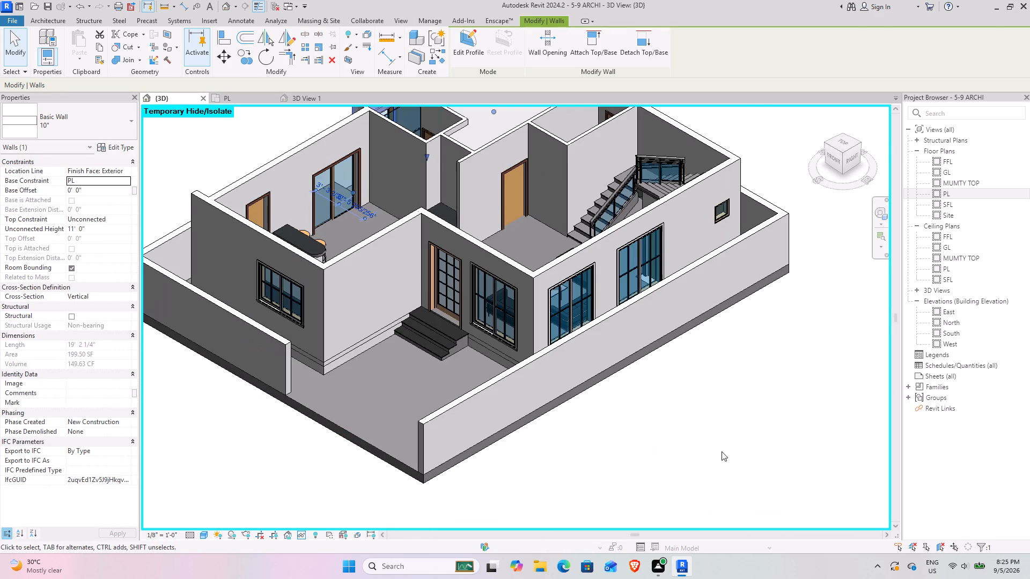
{"action": "left_click", "coordinate": [717, 447]}
Check the right side's 10" exterior wall, clear the selection, and examine the whole right facade with the rooms behind it.
{"action": "left_click", "coordinate": [562, 258]}
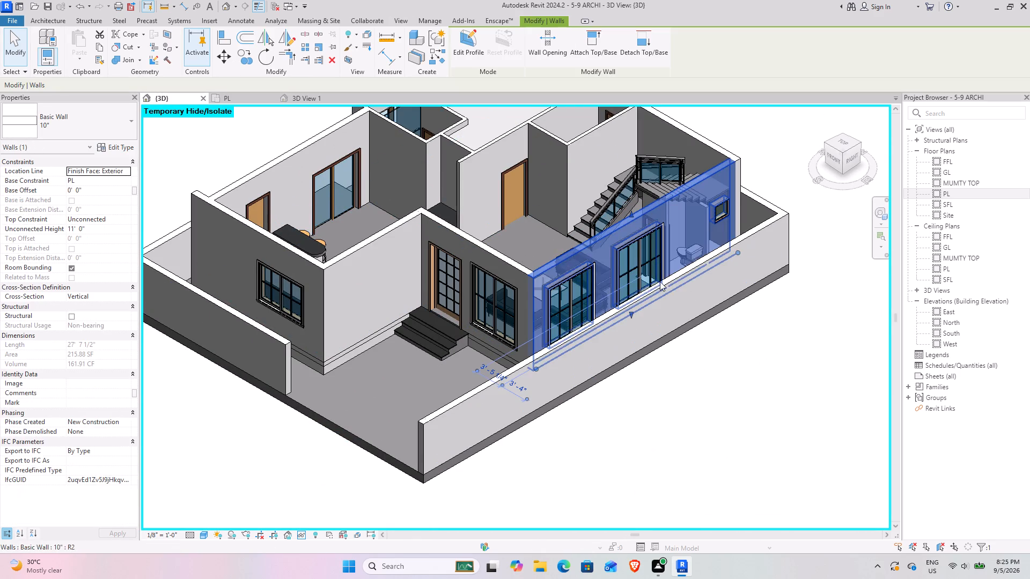
{"action": "middle_click_drag", "start_coordinate": [709, 301], "coordinate": [601, 355]}
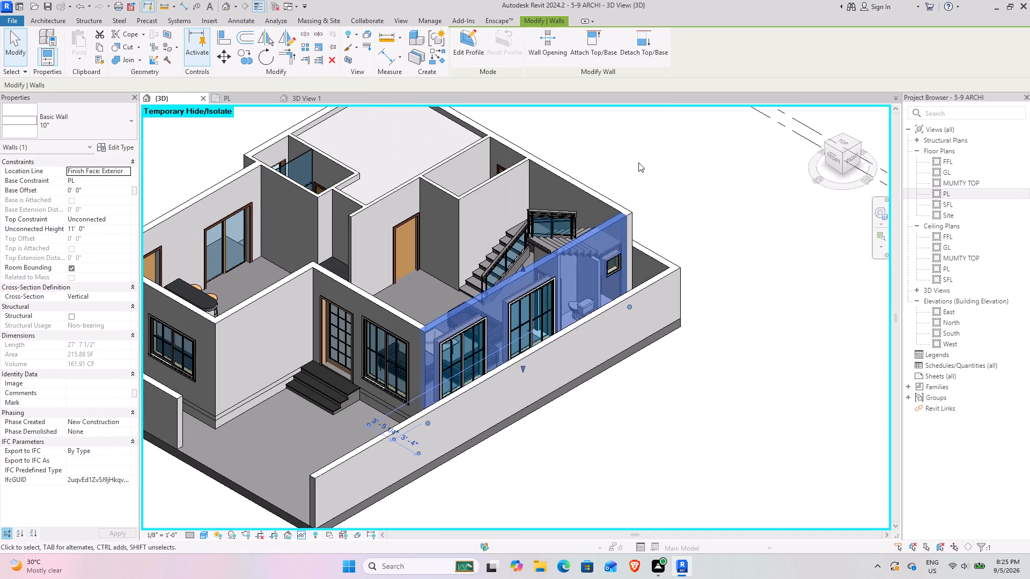
{"action": "left_click", "coordinate": [725, 207]}
{"action": "left_click_drag", "start_coordinate": [852, 147], "coordinate": [703, 123]}
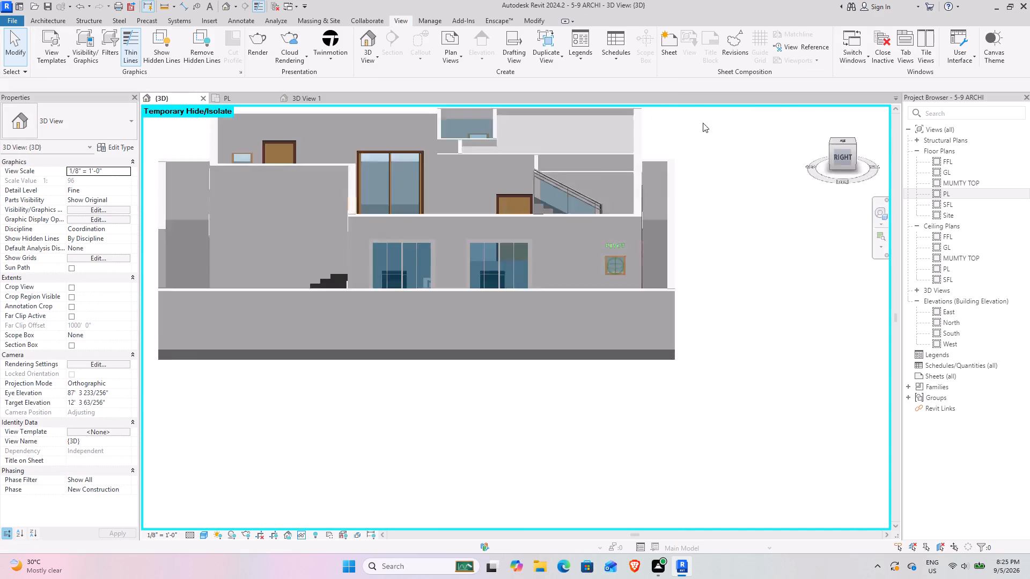
{"action": "left_click_drag", "start_coordinate": [703, 123], "coordinate": [737, 148]}
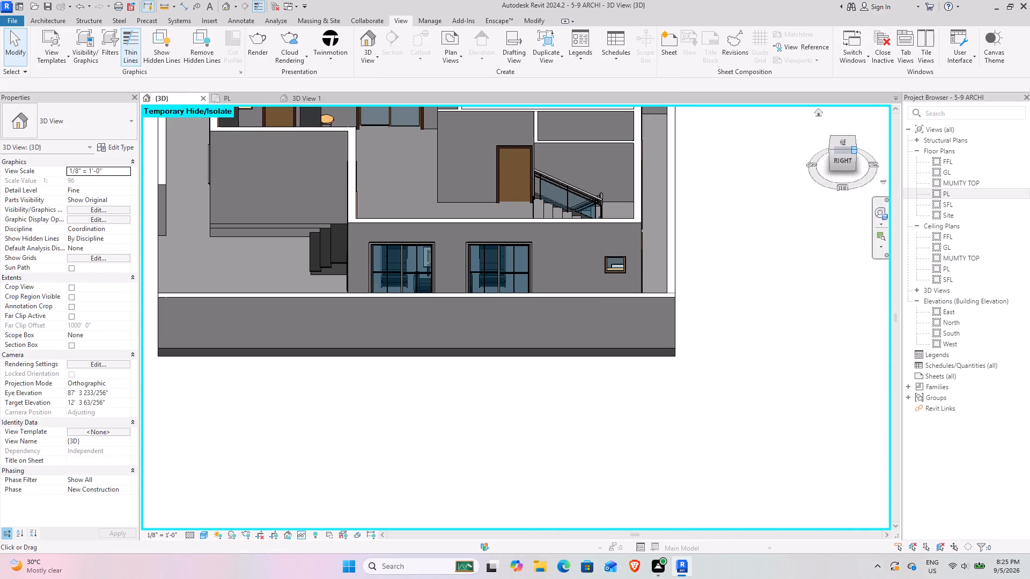
{"action": "scroll", "coordinate": [619, 212], "scroll_direction": "down", "scroll_amount": 4}
{"action": "middle_click_drag", "start_coordinate": [493, 205], "coordinate": [619, 286]}
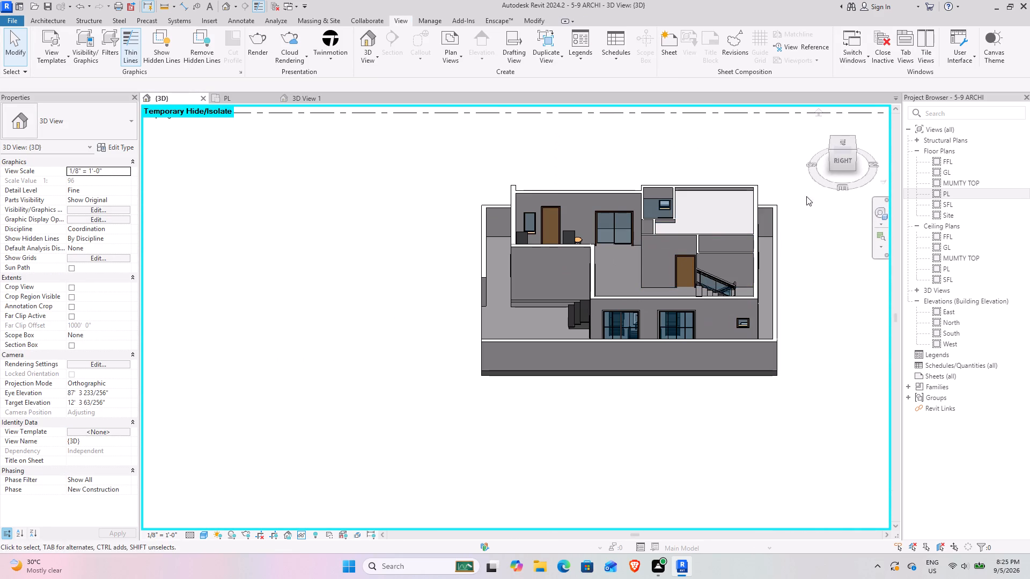
{"action": "left_click_drag", "start_coordinate": [830, 150], "coordinate": [830, 151]}
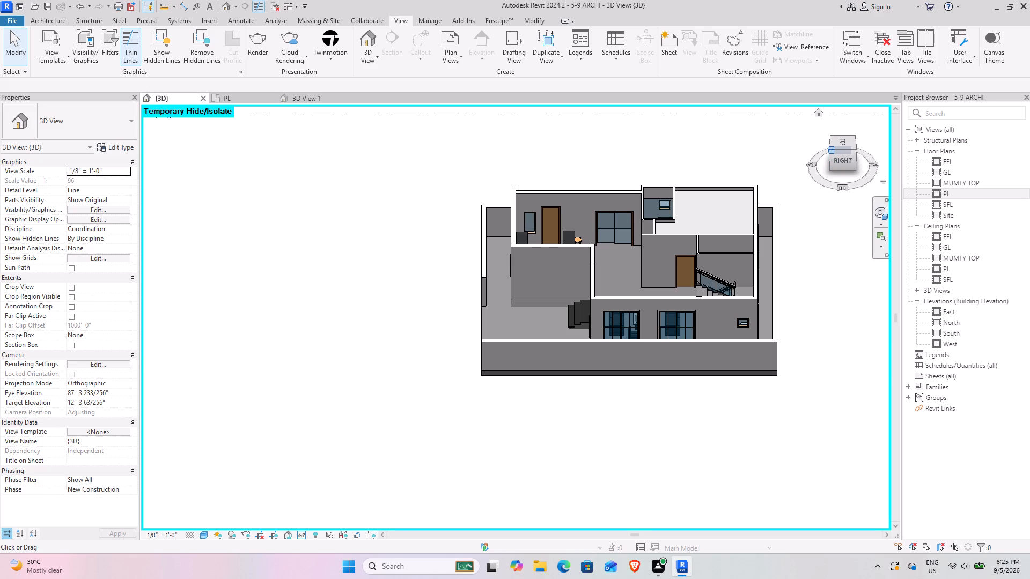
{"action": "left_click_drag", "start_coordinate": [830, 151], "coordinate": [189, 148]}
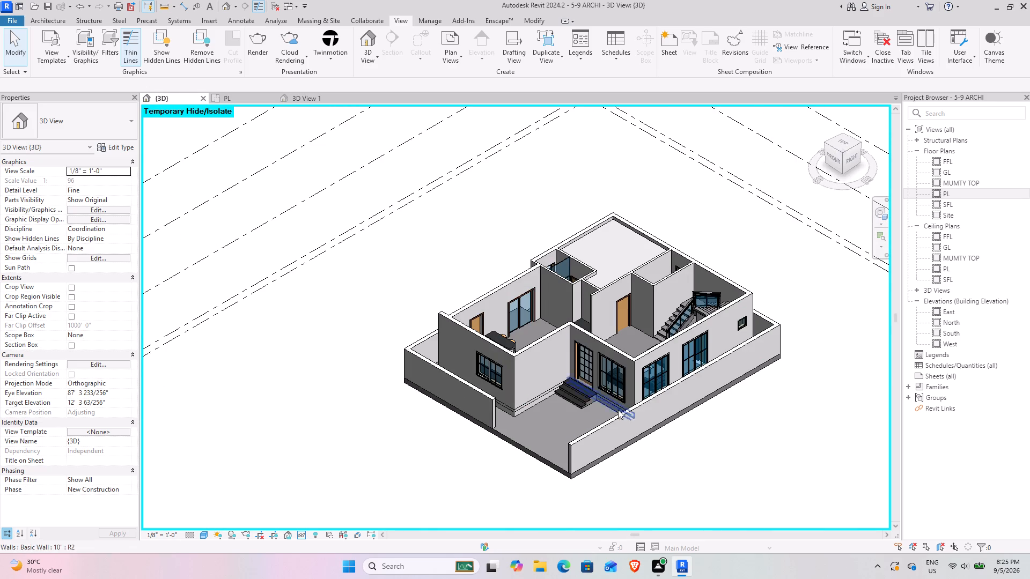
Check the 10" wall between the kitchen and the front entrance steps from both sides, and clear the selection.
{"action": "scroll", "coordinate": [533, 334], "scroll_direction": "up", "scroll_amount": 8}
{"action": "middle_click_drag", "start_coordinate": [541, 387], "coordinate": [343, 267]}
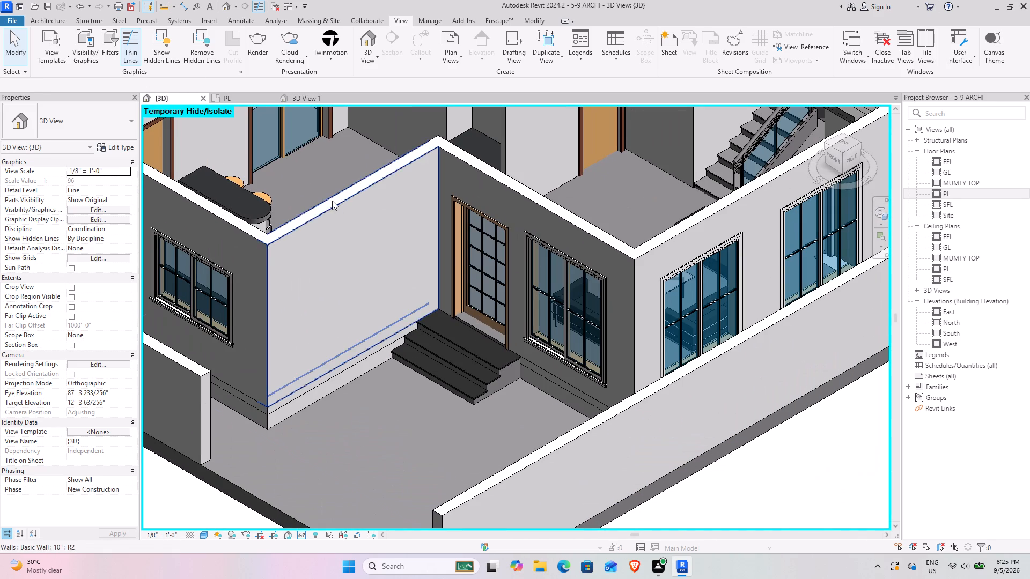
{"action": "left_click", "coordinate": [332, 201]}
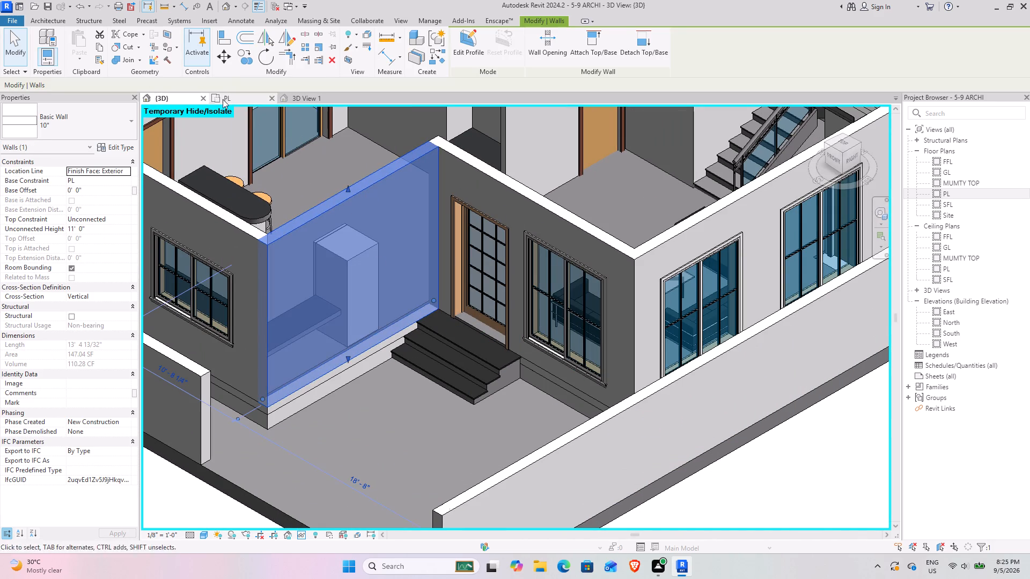
{"action": "scroll", "coordinate": [647, 248], "scroll_direction": "down", "scroll_amount": 5}
{"action": "middle_click_drag", "start_coordinate": [469, 310], "coordinate": [725, 396], "text": "shift"}
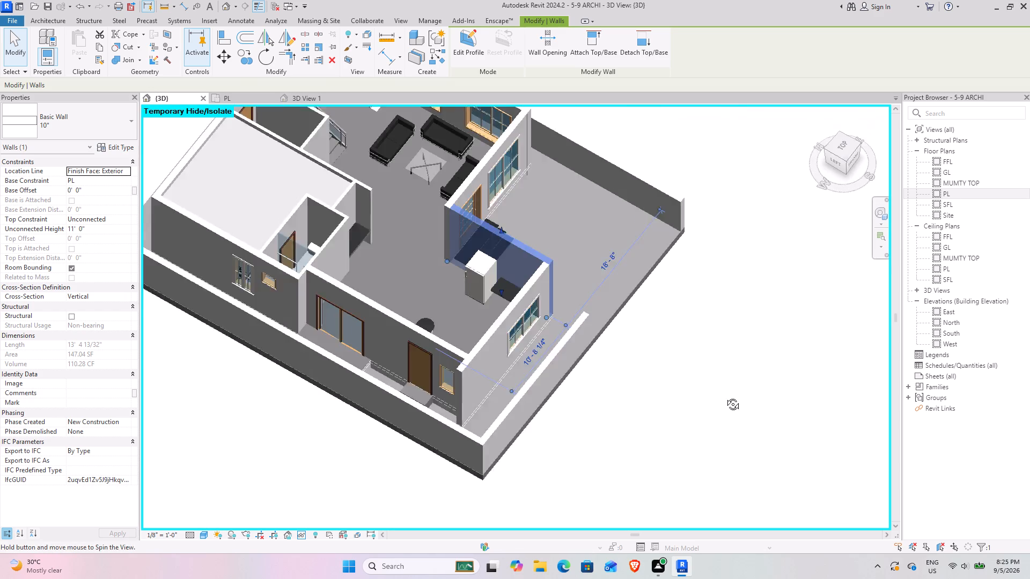
{"action": "middle_click_drag", "start_coordinate": [725, 396], "coordinate": [726, 395], "text": "shift"}
{"action": "left_click", "coordinate": [700, 387]}
Check the kitchen's 4" counter slab beside the refrigerator and clear the selection.
{"action": "scroll", "coordinate": [498, 278], "scroll_direction": "up", "scroll_amount": 9}
{"action": "middle_click_drag", "start_coordinate": [488, 318], "coordinate": [582, 314], "text": "shift"}
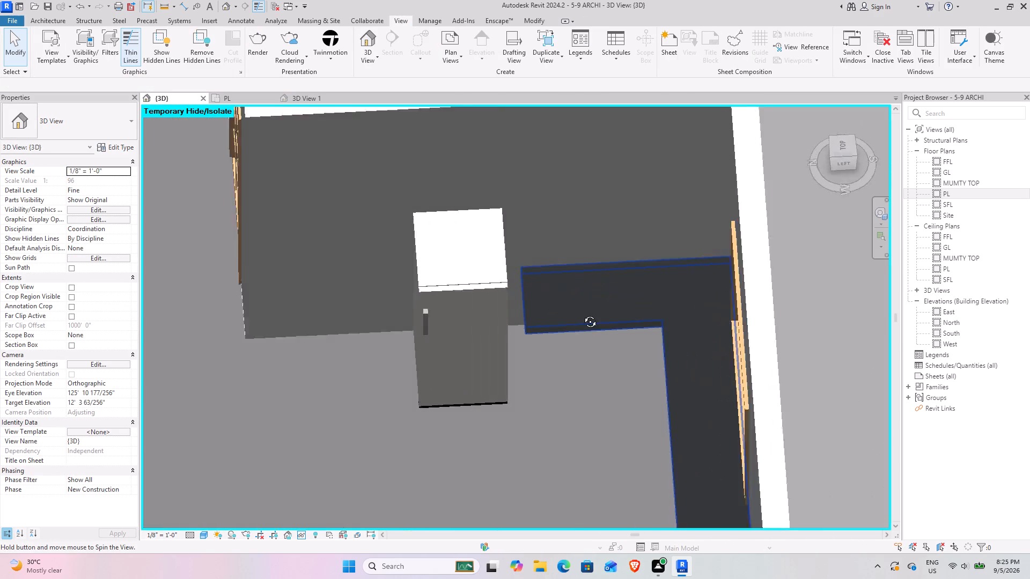
{"action": "middle_click_drag", "start_coordinate": [582, 314], "coordinate": [620, 224], "text": "shift"}
{"action": "left_click", "coordinate": [604, 306]}
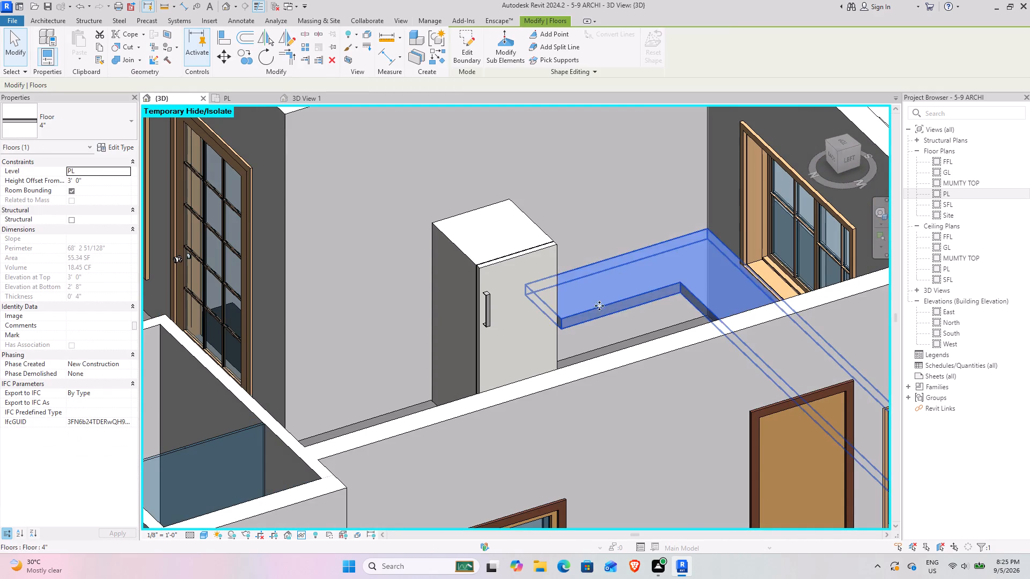
{"action": "scroll", "coordinate": [585, 302], "scroll_direction": "down", "scroll_amount": 14}
{"action": "middle_click_drag", "start_coordinate": [663, 332], "coordinate": [365, 375]}
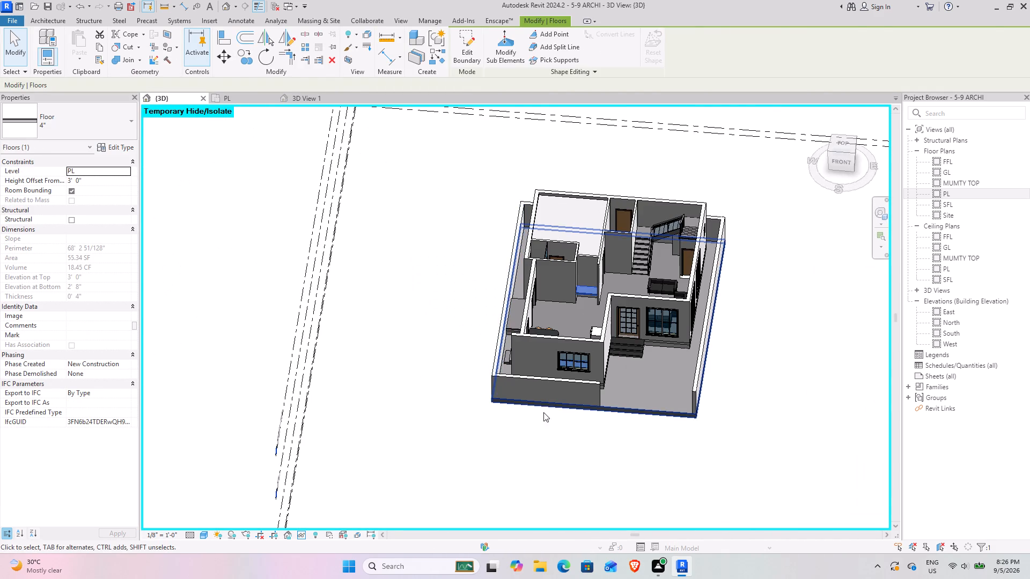
{"action": "left_click", "coordinate": [738, 453]}
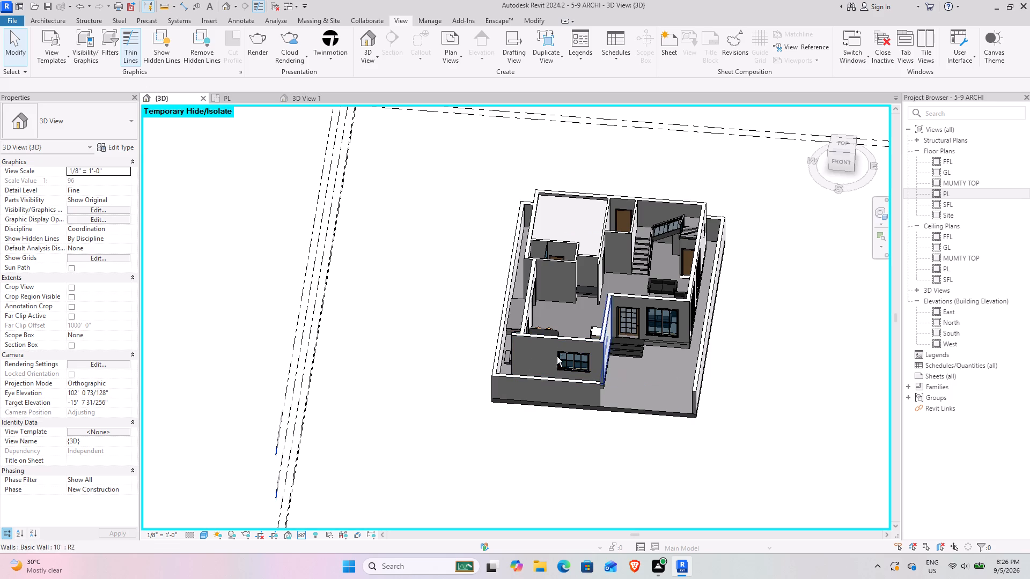
Select the 4" counter slab again, examine its parts in the kitchen, bathroom and adjoining niche from above, and clear the selection.
{"action": "middle_click_drag", "start_coordinate": [535, 357], "coordinate": [415, 357], "text": "shift"}
{"action": "left_click", "coordinate": [618, 315]}
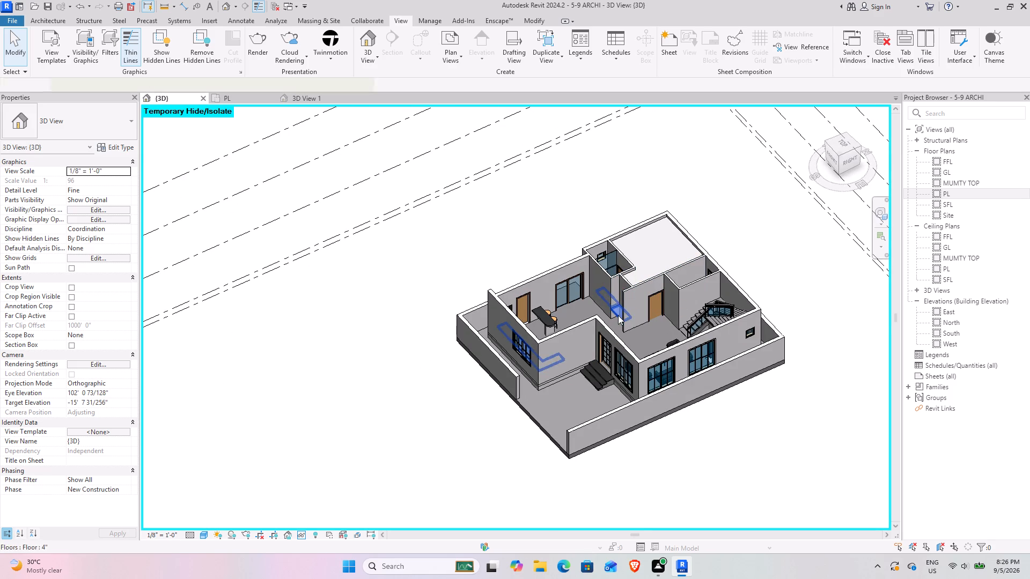
{"action": "scroll", "coordinate": [639, 271], "scroll_direction": "up", "scroll_amount": 4}
{"action": "middle_click_drag", "start_coordinate": [626, 283], "coordinate": [654, 464], "text": "shift"}
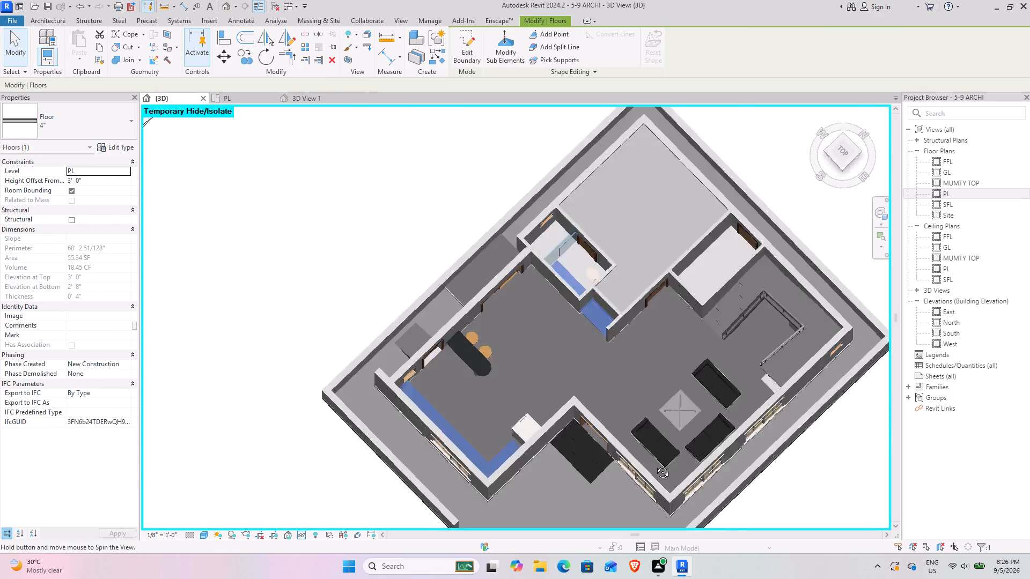
{"action": "middle_click_drag", "start_coordinate": [654, 464], "coordinate": [669, 559], "text": "shift"}
{"action": "middle_click_drag", "start_coordinate": [557, 420], "coordinate": [563, 317], "text": "shift"}
{"action": "scroll", "coordinate": [549, 268], "scroll_direction": "up", "scroll_amount": 5}
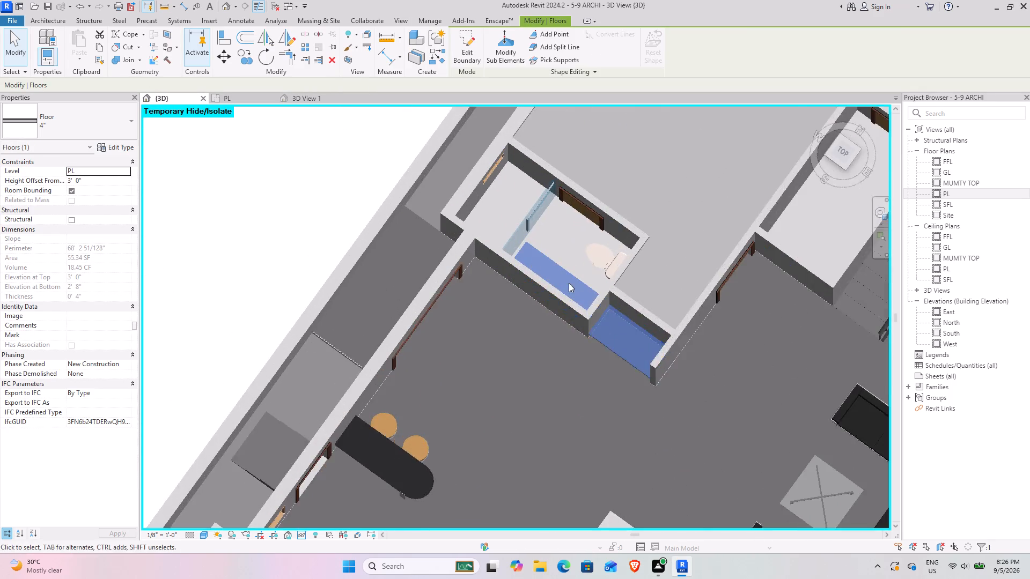
{"action": "scroll", "coordinate": [569, 283], "scroll_direction": "up", "scroll_amount": 4}
{"action": "middle_click_drag", "start_coordinate": [653, 307], "coordinate": [551, 323], "text": "shift"}
{"action": "middle_click_drag", "start_coordinate": [615, 385], "coordinate": [353, 218]}
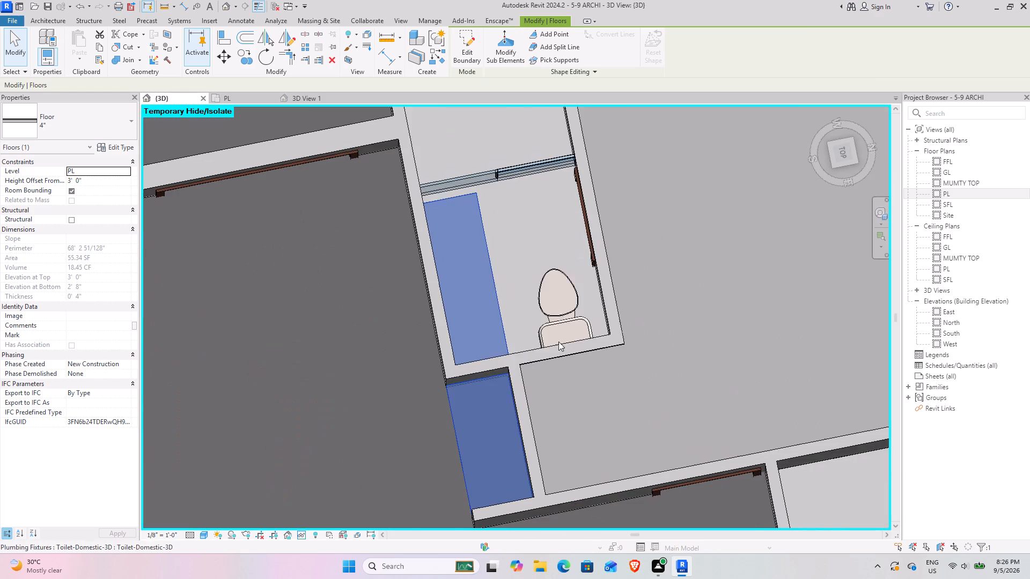
{"action": "scroll", "coordinate": [561, 344], "scroll_direction": "down", "scroll_amount": 12}
{"action": "middle_click_drag", "start_coordinate": [549, 445], "coordinate": [527, 243], "text": "shift"}
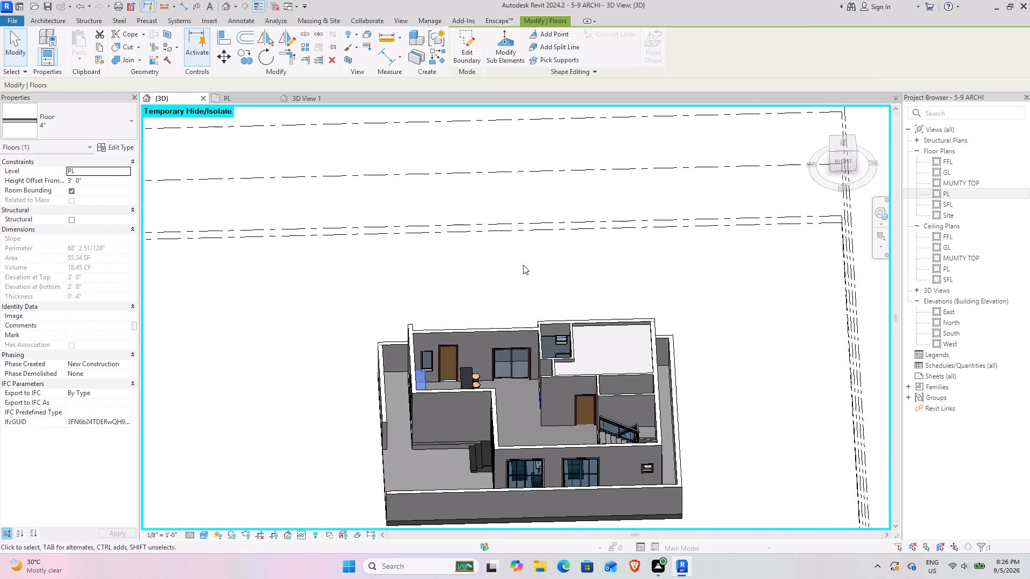
{"action": "middle_click_drag", "start_coordinate": [461, 419], "coordinate": [686, 398], "text": "shift"}
{"action": "left_click", "coordinate": [749, 406]}
View the house from the front and back, check the kitchen counter area from behind, and clear the selection.
{"action": "middle_click_drag", "start_coordinate": [723, 399], "coordinate": [685, 397], "text": "shift"}
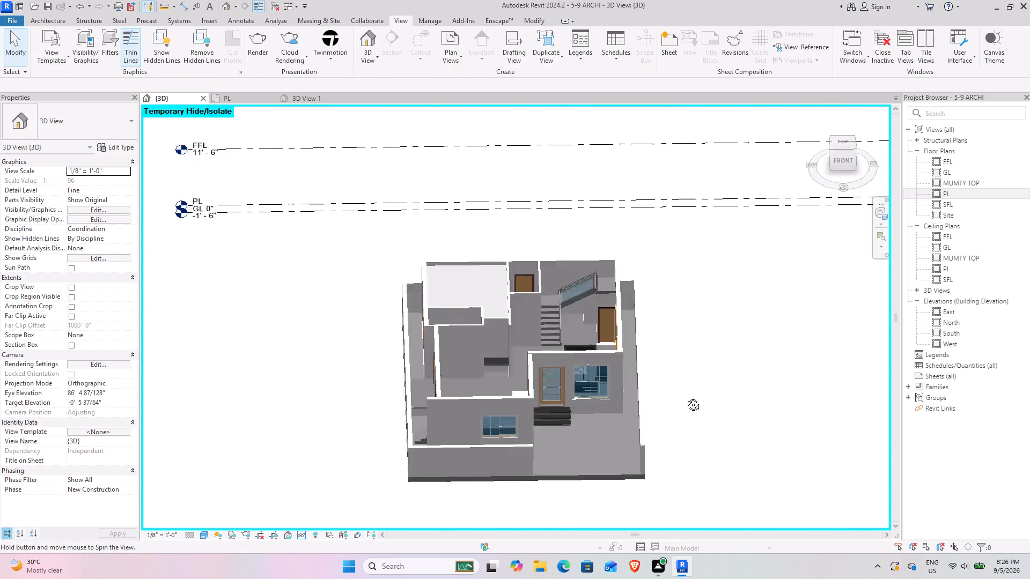
{"action": "middle_click_drag", "start_coordinate": [685, 397], "coordinate": [484, 413], "text": "shift"}
{"action": "middle_click_drag", "start_coordinate": [503, 417], "coordinate": [355, 407], "text": "shift"}
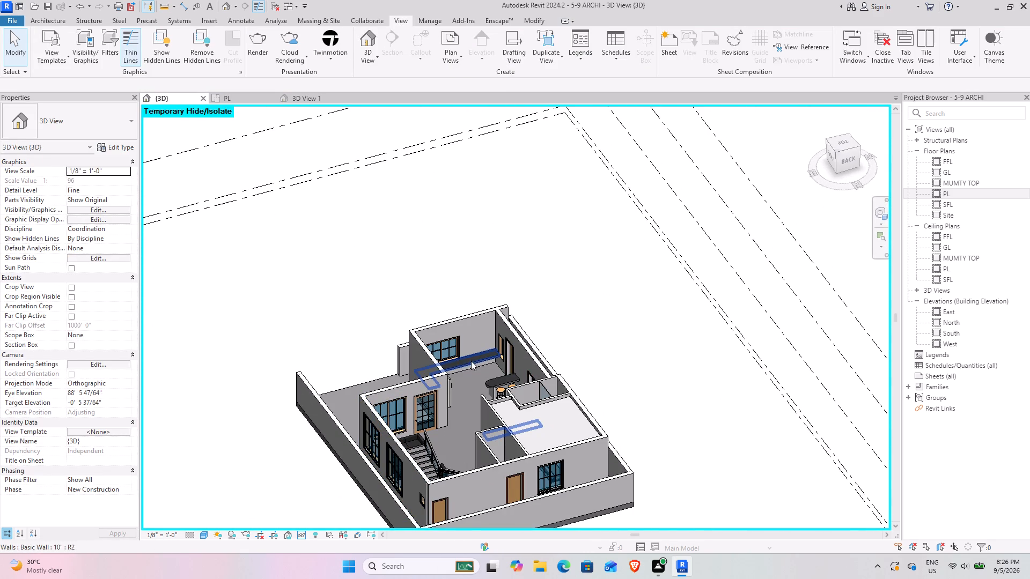
{"action": "left_click", "coordinate": [471, 361]}
{"action": "left_click", "coordinate": [694, 396]}
Examine the front of the house, check the entrance's front wall and the right side's 10" exterior wall, clearing the selection after each.
{"action": "scroll", "coordinate": [592, 373], "scroll_direction": "down", "scroll_amount": 4}
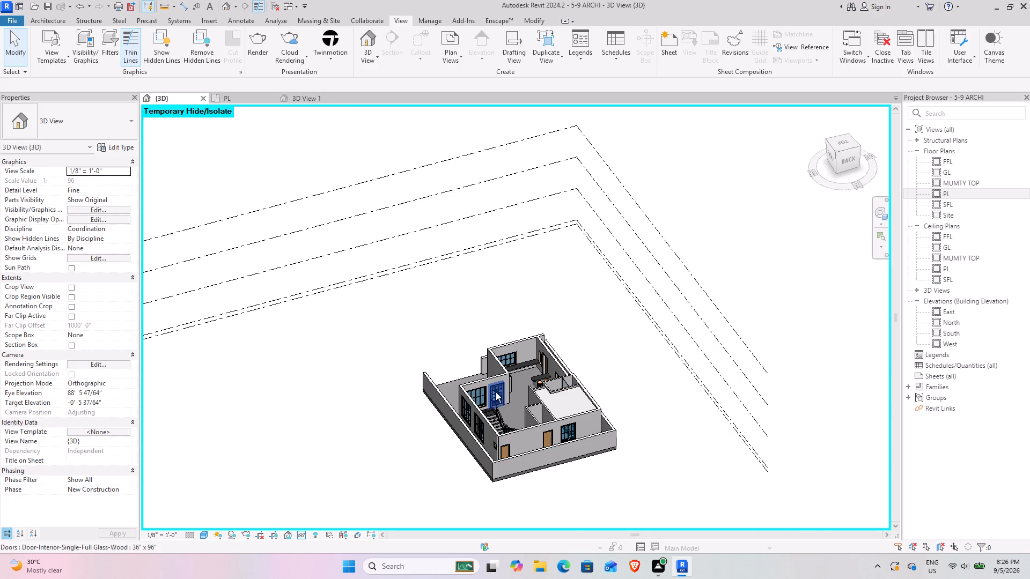
{"action": "middle_click_drag", "start_coordinate": [496, 392], "coordinate": [757, 414], "text": "shift"}
{"action": "scroll", "coordinate": [585, 385], "scroll_direction": "up", "scroll_amount": 9}
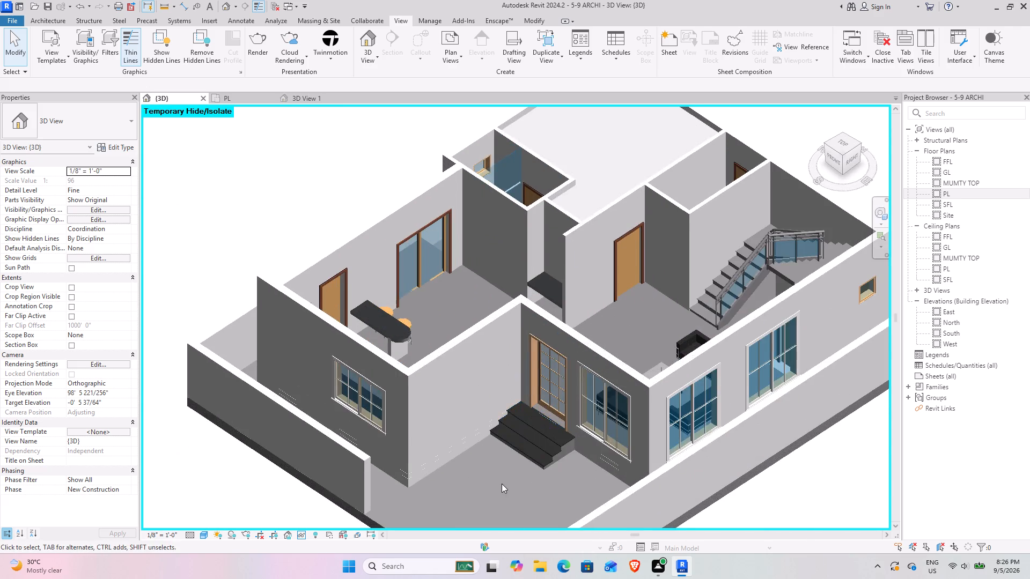
{"action": "middle_click_drag", "start_coordinate": [497, 481], "coordinate": [486, 401], "text": "shift"}
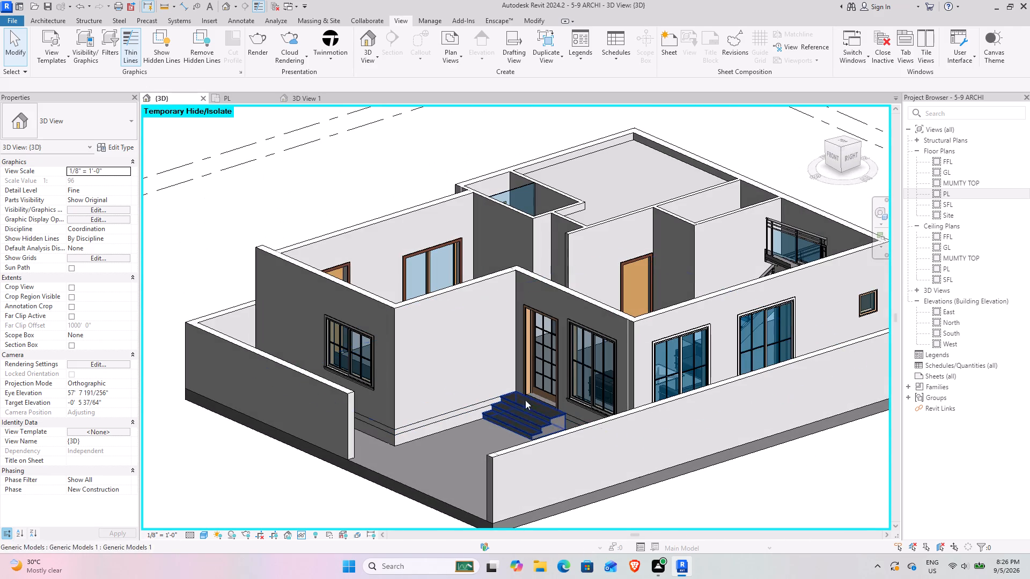
{"action": "scroll", "coordinate": [527, 347], "scroll_direction": "down", "scroll_amount": 5}
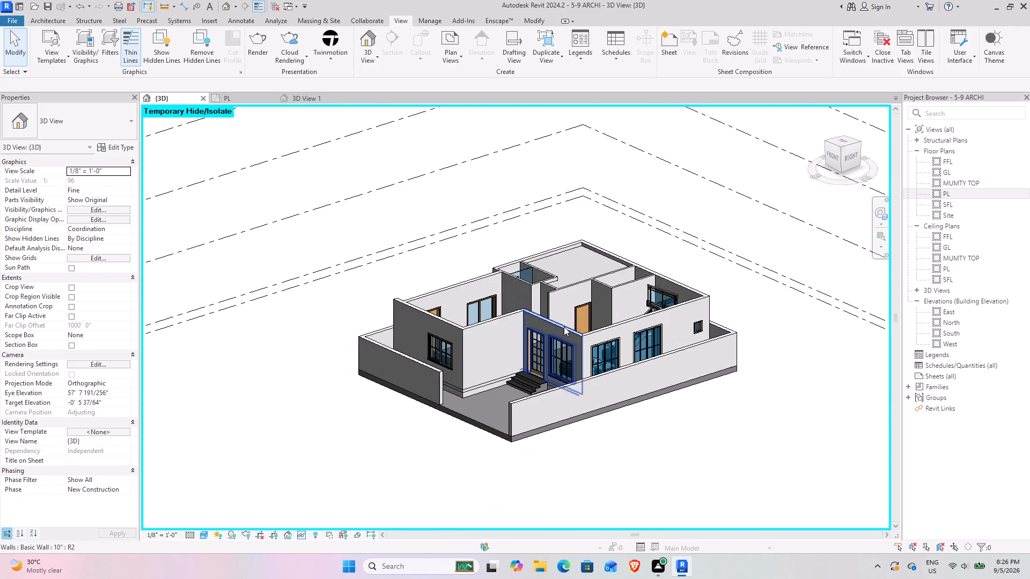
{"action": "left_click", "coordinate": [564, 326]}
{"action": "left_click", "coordinate": [717, 411]}
{"action": "left_click", "coordinate": [617, 329]}
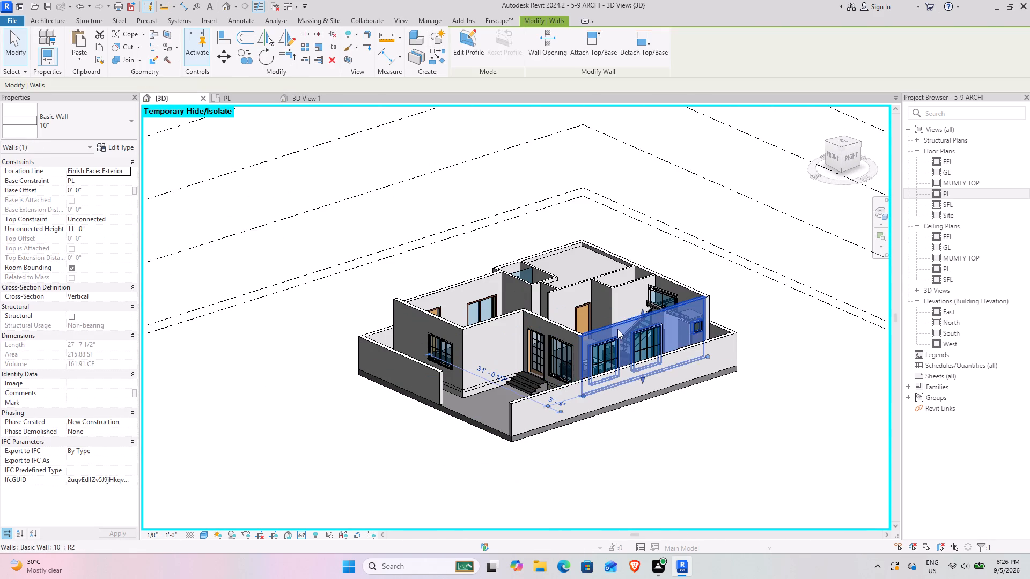
{"action": "left_click", "coordinate": [655, 437]}
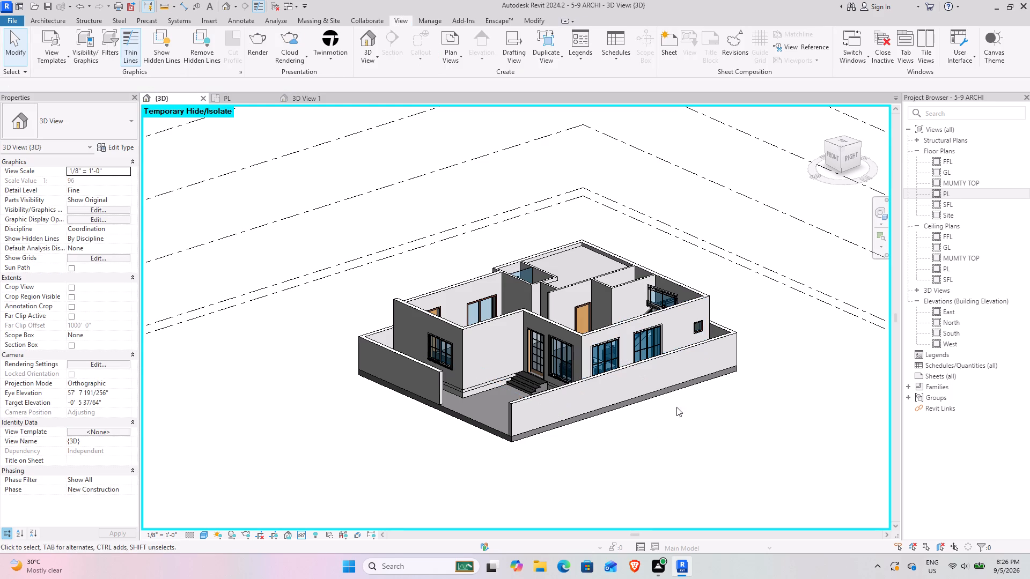
Check the small fixed 24" x 24" window in the house's right side wall up close and clear the selection.
{"action": "left_click", "coordinate": [702, 321]}
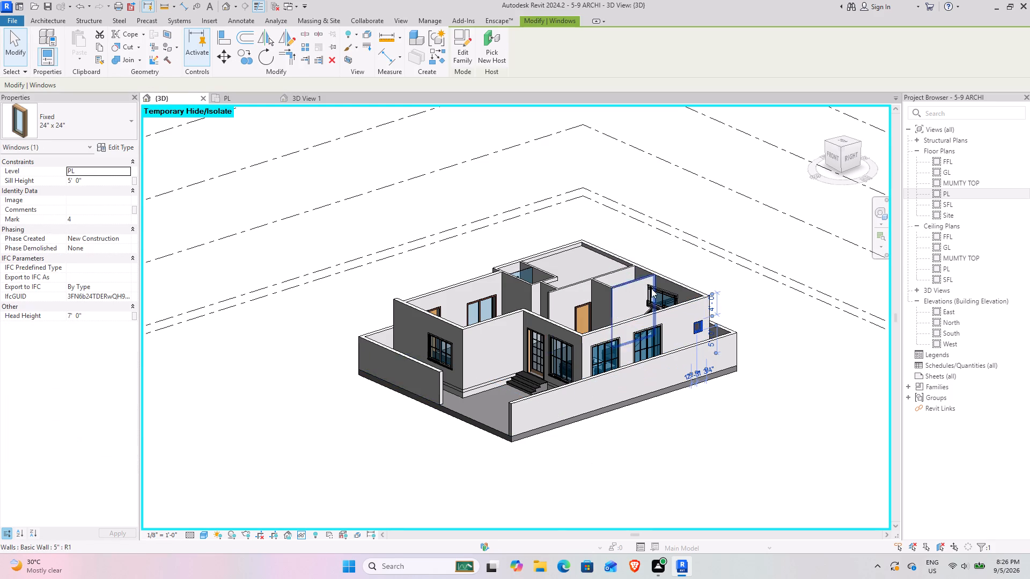
{"action": "scroll", "coordinate": [651, 288], "scroll_direction": "up", "scroll_amount": 4}
{"action": "scroll", "coordinate": [762, 353], "scroll_direction": "up", "scroll_amount": 13}
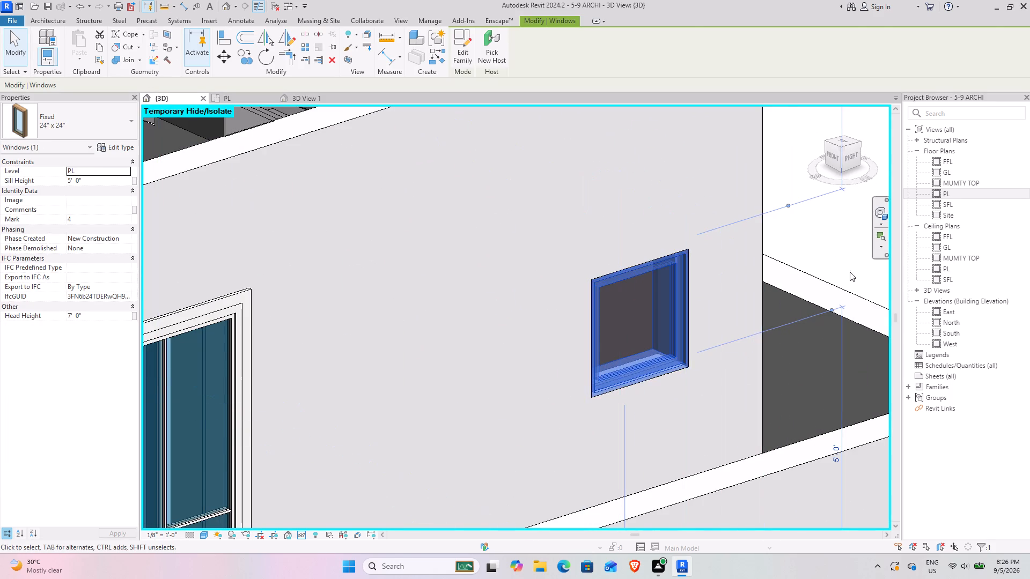
{"action": "left_click", "coordinate": [856, 266]}
{"action": "left_click", "coordinate": [828, 301]}
{"action": "left_click", "coordinate": [814, 258]}
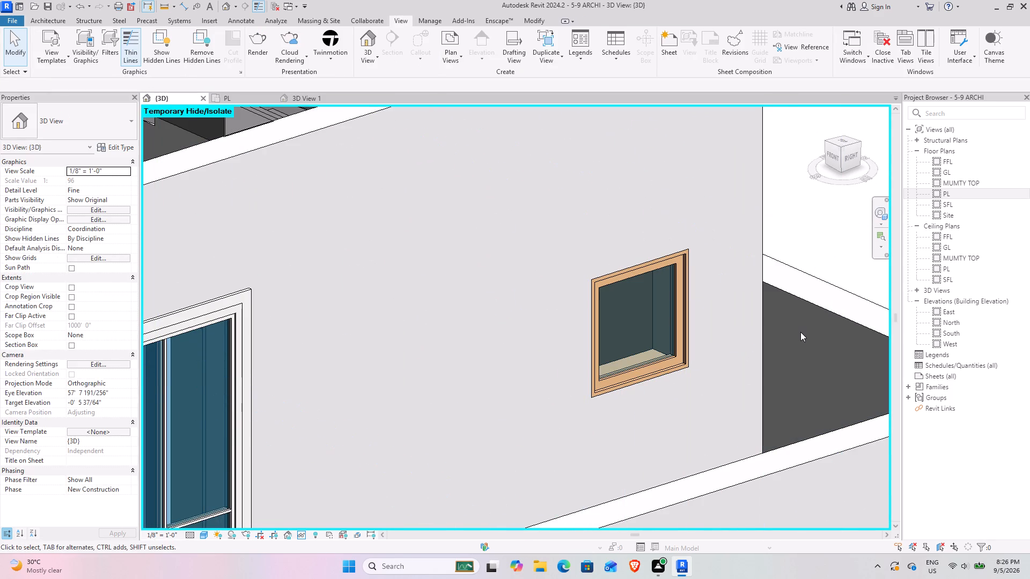
Examine the house from the front and front-right, at both a high and a lower viewing angle.
{"action": "scroll", "coordinate": [585, 236], "scroll_direction": "down", "scroll_amount": 4}
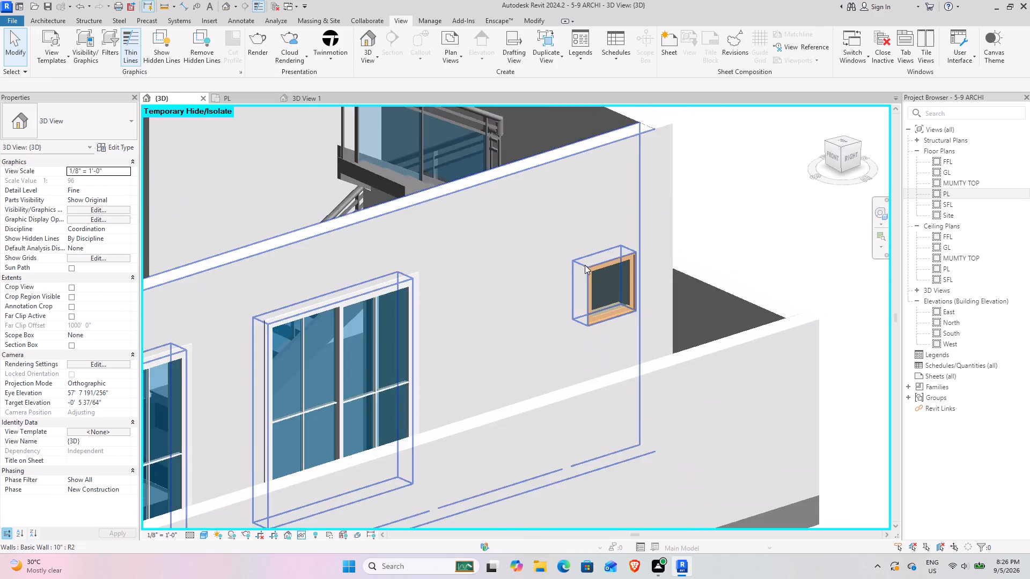
{"action": "scroll", "coordinate": [585, 265], "scroll_direction": "down", "scroll_amount": 11}
{"action": "middle_click_drag", "start_coordinate": [474, 308], "coordinate": [554, 311]}
{"action": "middle_click_drag", "start_coordinate": [506, 311], "coordinate": [578, 390], "text": "shift"}
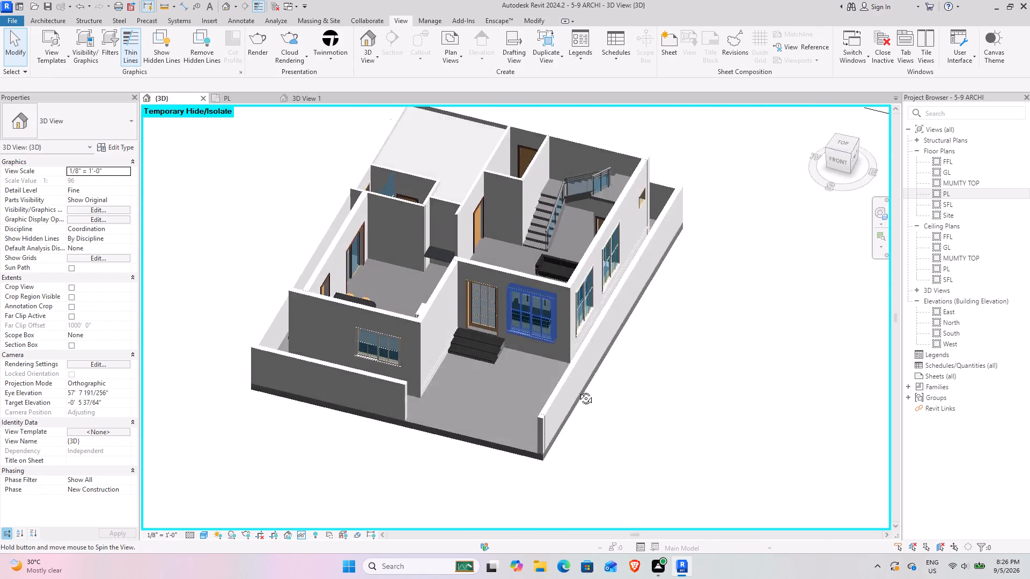
{"action": "middle_click_drag", "start_coordinate": [578, 390], "coordinate": [485, 293], "text": "shift"}
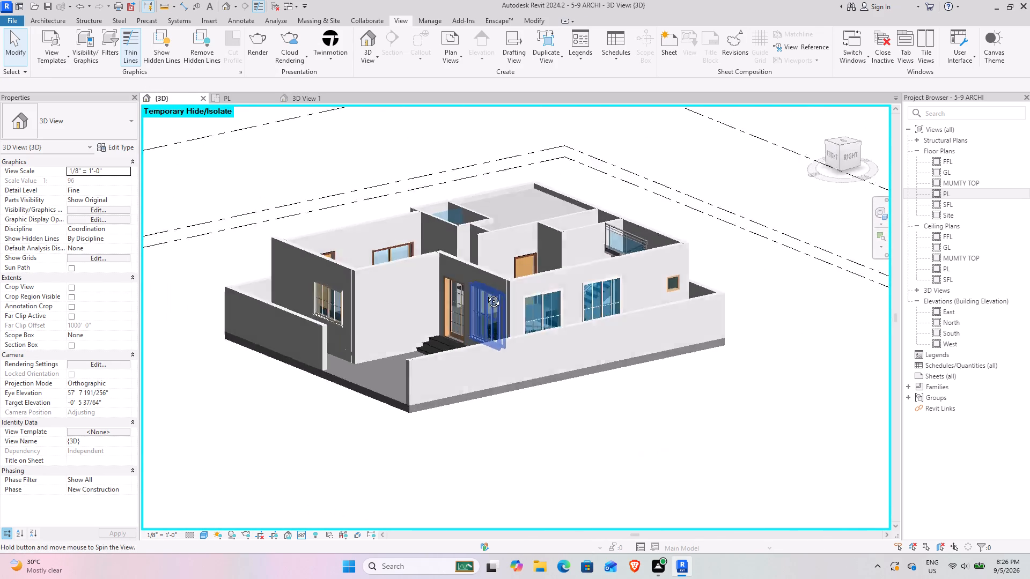
{"action": "middle_click_drag", "start_coordinate": [485, 293], "coordinate": [548, 382], "text": "shift"}
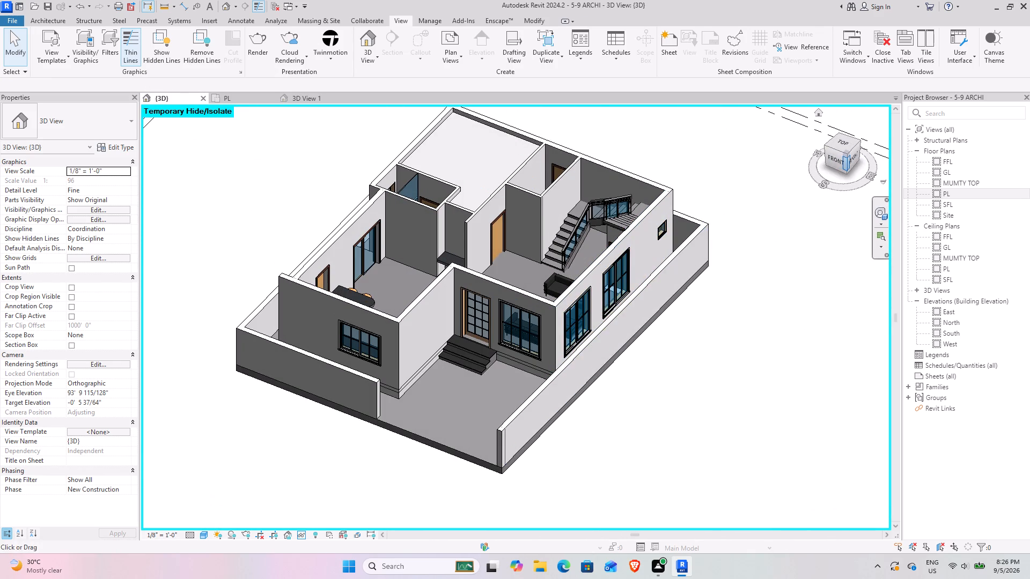
Set the front-right isometric view and examine the entrance steps, front door and front windows up close.
{"action": "left_click", "coordinate": [847, 155]}
{"action": "scroll", "coordinate": [547, 307], "scroll_direction": "up", "scroll_amount": 9}
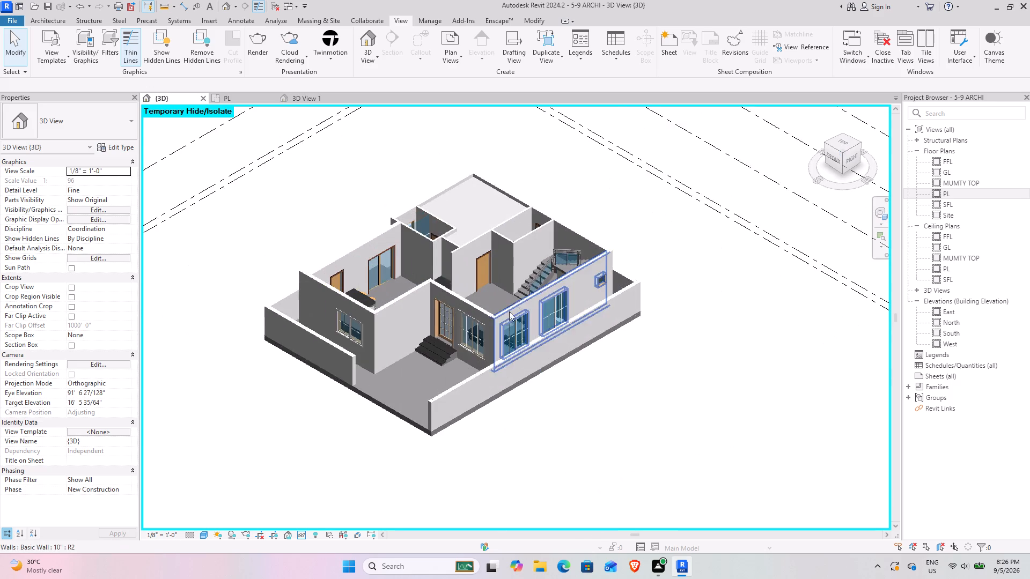
{"action": "scroll", "coordinate": [509, 311], "scroll_direction": "up", "scroll_amount": 4}
{"action": "middle_click_drag", "start_coordinate": [422, 340], "coordinate": [665, 303]}
{"action": "scroll", "coordinate": [665, 302], "scroll_direction": "down", "scroll_amount": 4}
{"action": "middle_click_drag", "start_coordinate": [665, 302], "coordinate": [590, 343]}
{"action": "scroll", "coordinate": [590, 343], "scroll_direction": "up", "scroll_amount": 2}
{"action": "middle_click_drag", "start_coordinate": [586, 343], "coordinate": [554, 360]}
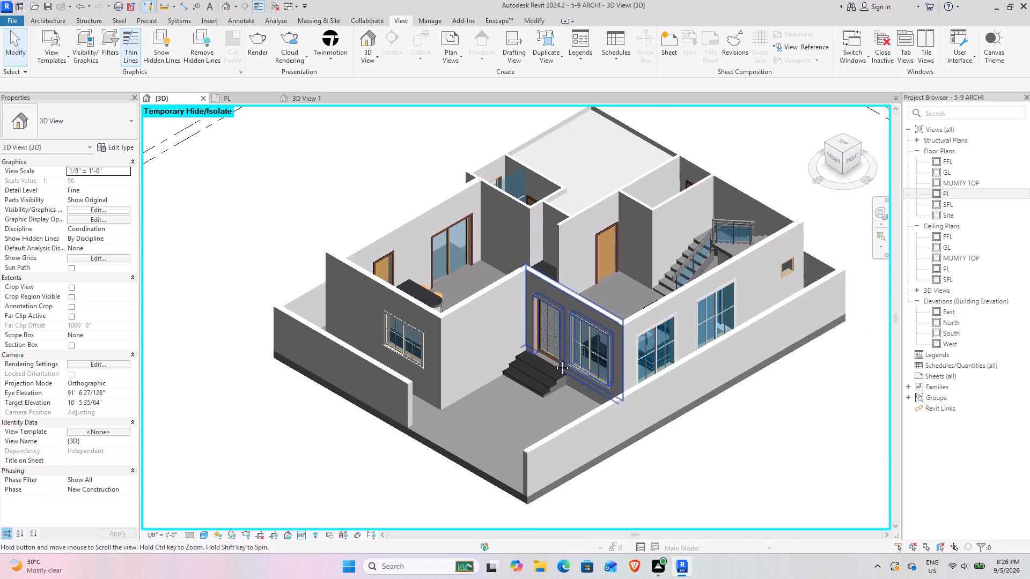
{"action": "middle_click_drag", "start_coordinate": [554, 360], "coordinate": [540, 384]}
{"action": "scroll", "coordinate": [540, 384], "scroll_direction": "up", "scroll_amount": 2}
{"action": "middle_click_drag", "start_coordinate": [529, 406], "coordinate": [541, 388]}
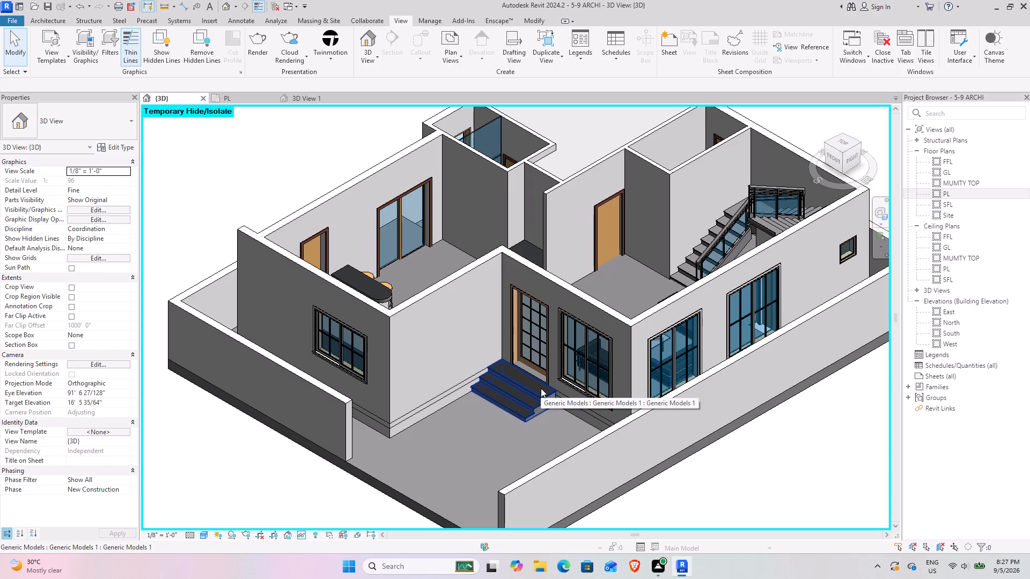
Review the whole house from a lower angle and restore the front-right isometric view.
{"action": "scroll", "coordinate": [541, 388], "scroll_direction": "down", "scroll_amount": 5}
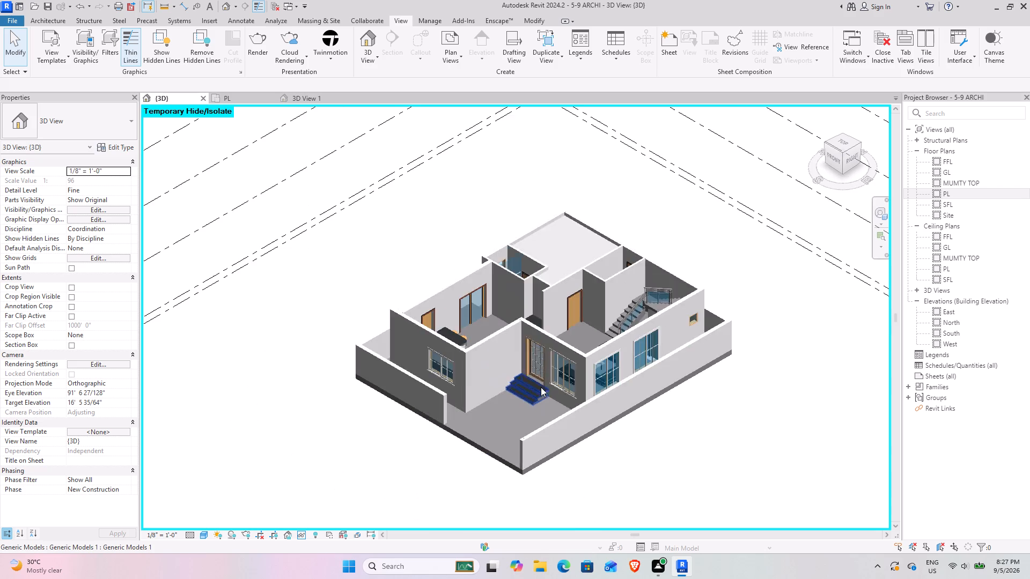
{"action": "middle_click_drag", "start_coordinate": [497, 372], "coordinate": [466, 349], "text": "shift"}
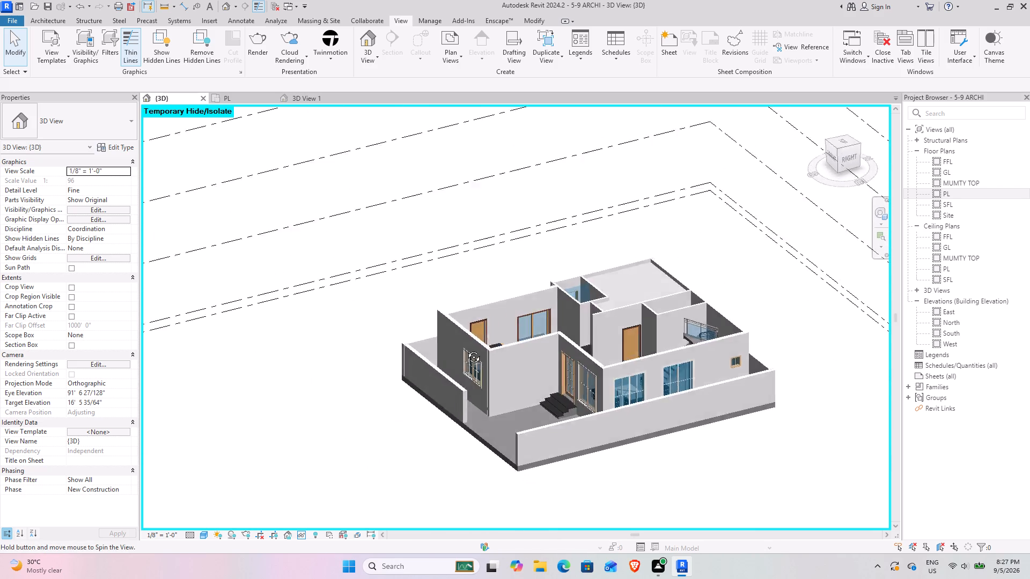
{"action": "middle_click_drag", "start_coordinate": [466, 349], "coordinate": [497, 396], "text": "shift"}
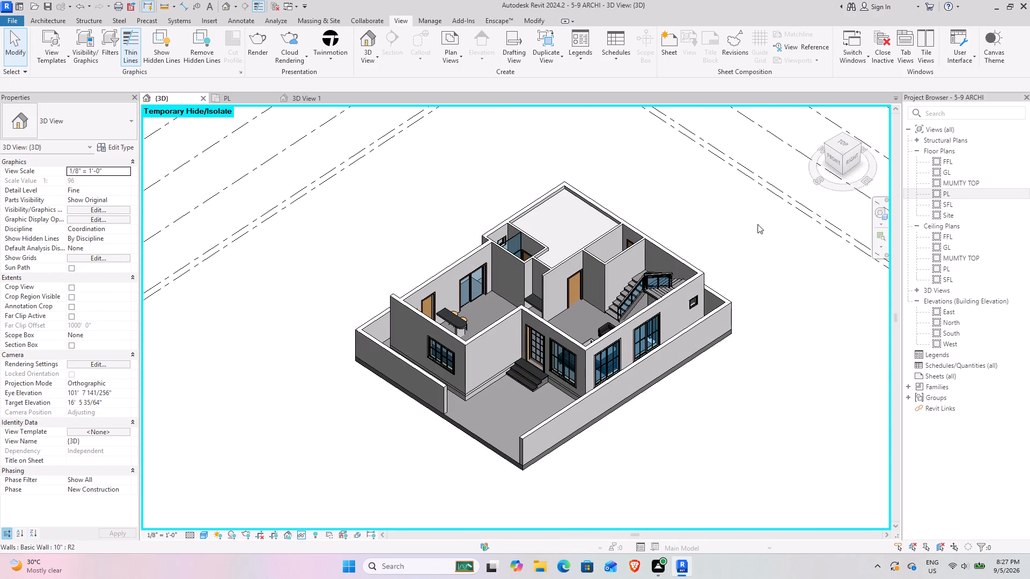
{"action": "left_click", "coordinate": [842, 158]}
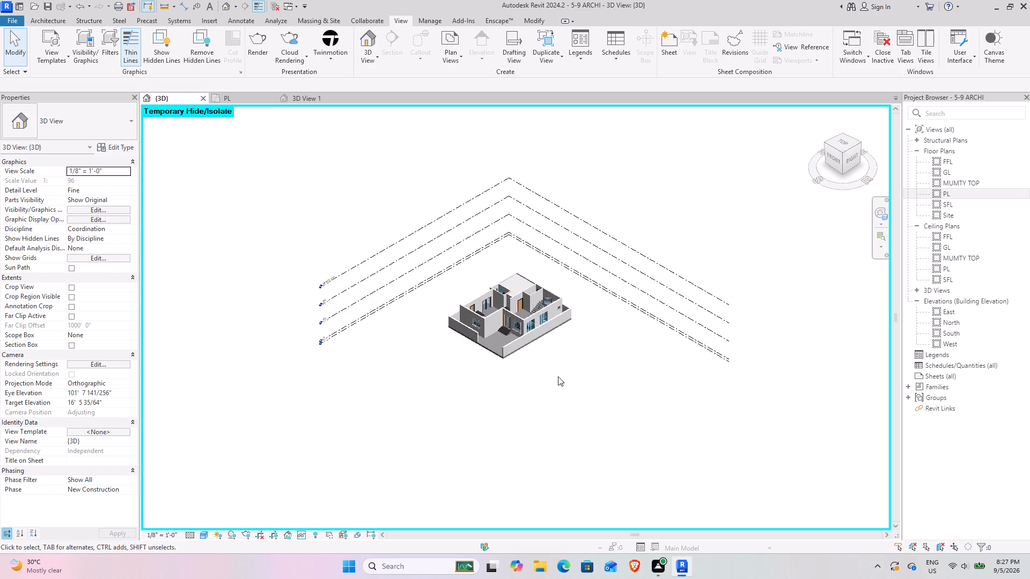
{"action": "scroll", "coordinate": [477, 298], "scroll_direction": "up", "scroll_amount": 10}
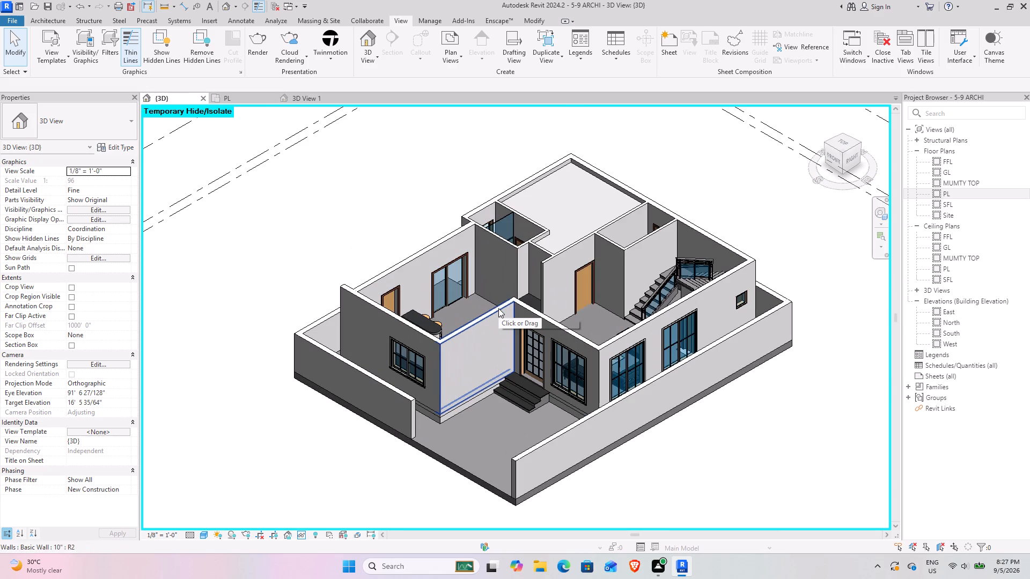
Check the right side wall's rear 6'X7' sliding window and small fixed window, and clear the selection.
{"action": "scroll", "coordinate": [498, 308], "scroll_direction": "down", "scroll_amount": 5}
{"action": "middle_click_drag", "start_coordinate": [460, 390], "coordinate": [507, 242], "text": "shift"}
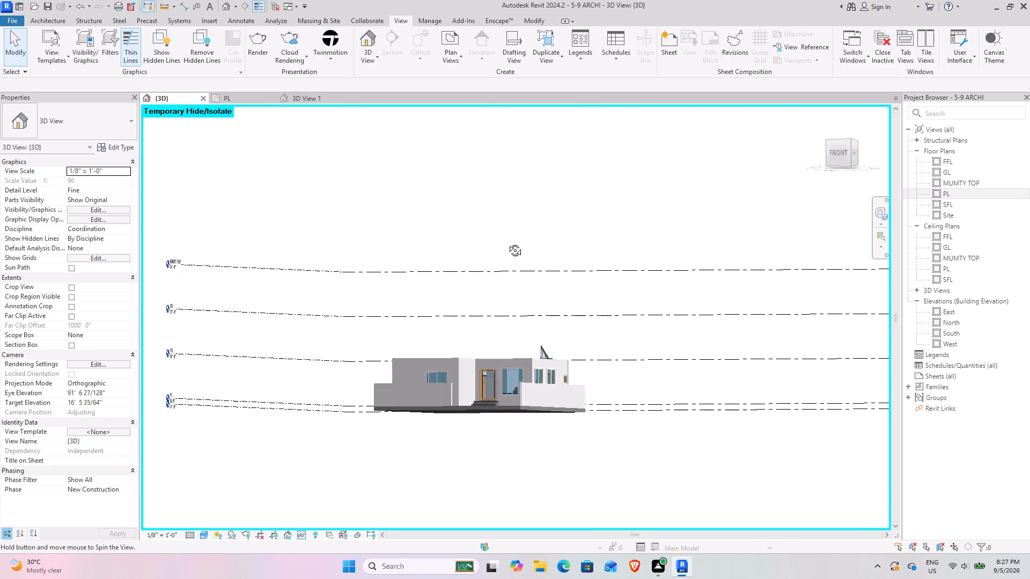
{"action": "middle_click_drag", "start_coordinate": [507, 242], "coordinate": [444, 348], "text": "shift"}
{"action": "scroll", "coordinate": [597, 312], "scroll_direction": "up", "scroll_amount": 4}
{"action": "scroll", "coordinate": [577, 377], "scroll_direction": "up", "scroll_amount": 5}
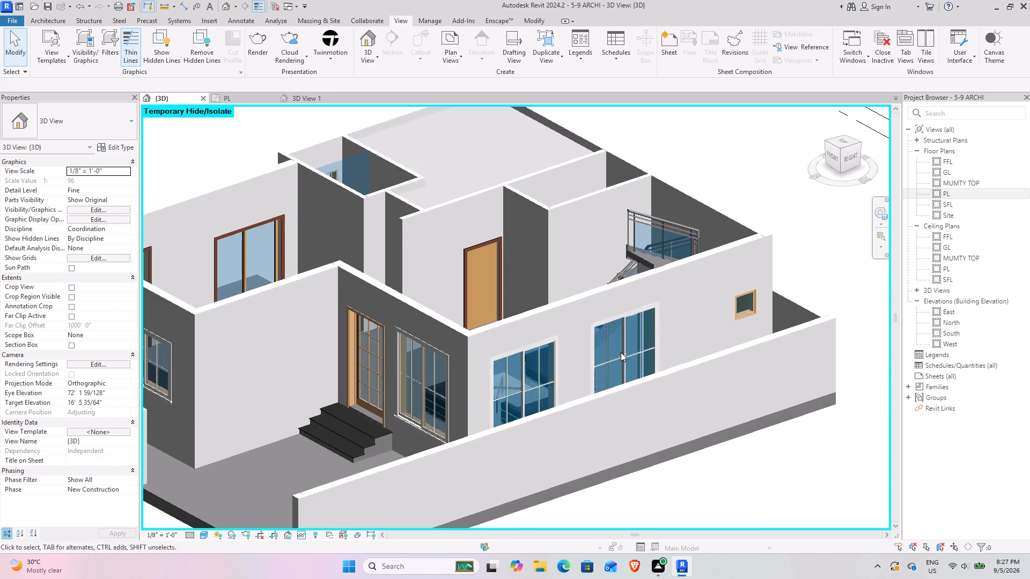
{"action": "left_click", "coordinate": [621, 332]}
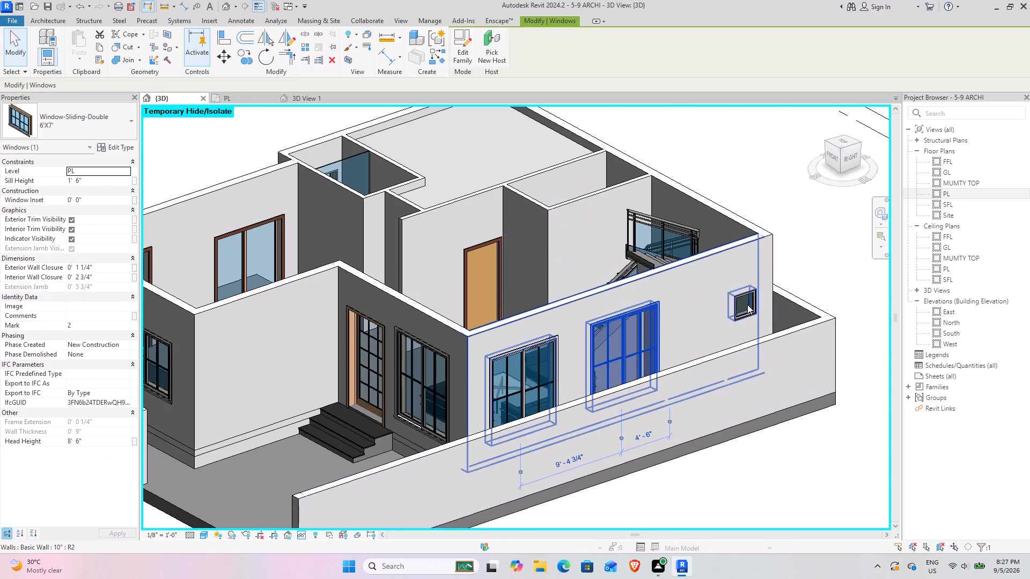
{"action": "left_click", "coordinate": [747, 303]}
{"action": "left_click", "coordinate": [753, 481]}
View the house from the front and right, check the 6'X7' sliding window beside the entrance door, and clear the selection.
{"action": "scroll", "coordinate": [751, 480], "scroll_direction": "down", "scroll_amount": 5}
{"action": "middle_click_drag", "start_coordinate": [735, 475], "coordinate": [730, 475]}
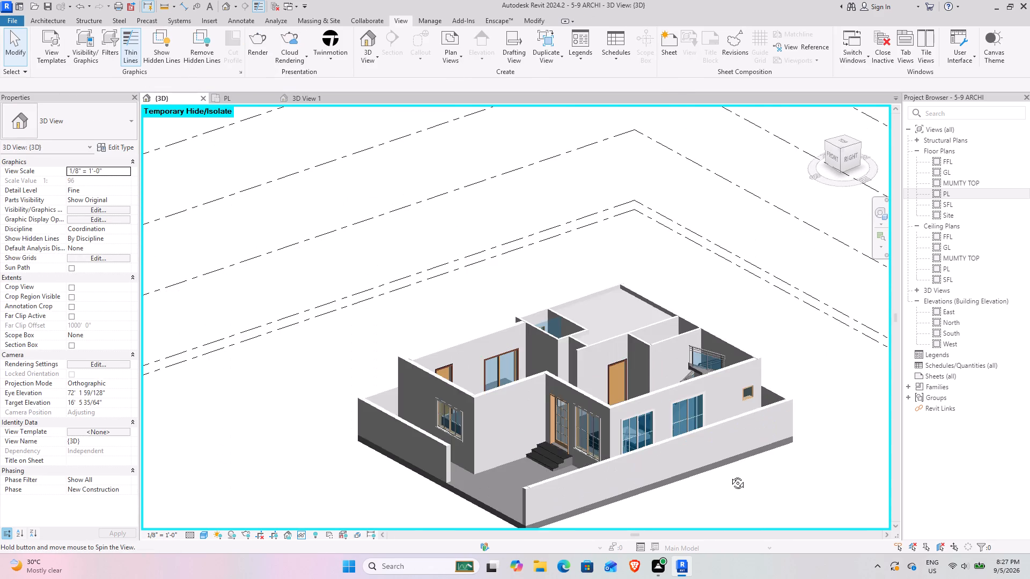
{"action": "middle_click_drag", "start_coordinate": [730, 475], "coordinate": [829, 424]}
{"action": "middle_click_drag", "start_coordinate": [707, 415], "coordinate": [689, 489], "text": "shift"}
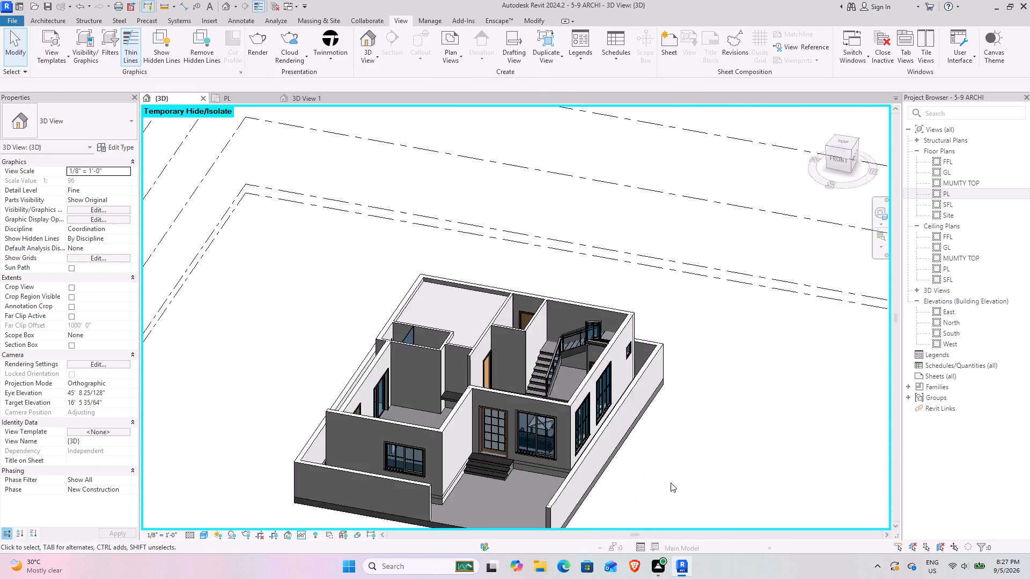
{"action": "middle_click_drag", "start_coordinate": [669, 482], "coordinate": [617, 472], "text": "shift"}
{"action": "middle_click_drag", "start_coordinate": [619, 469], "coordinate": [648, 425]}
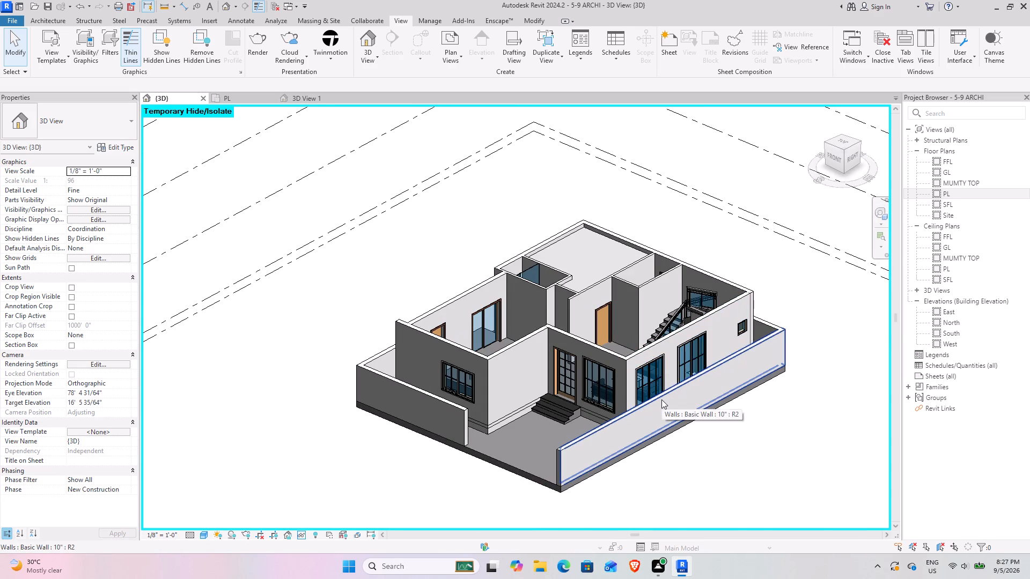
{"action": "scroll", "coordinate": [597, 407], "scroll_direction": "down", "scroll_amount": 5}
{"action": "middle_click_drag", "start_coordinate": [558, 404], "coordinate": [535, 394], "text": "shift"}
{"action": "scroll", "coordinate": [618, 391], "scroll_direction": "up", "scroll_amount": 9}
{"action": "left_click", "coordinate": [588, 373]}
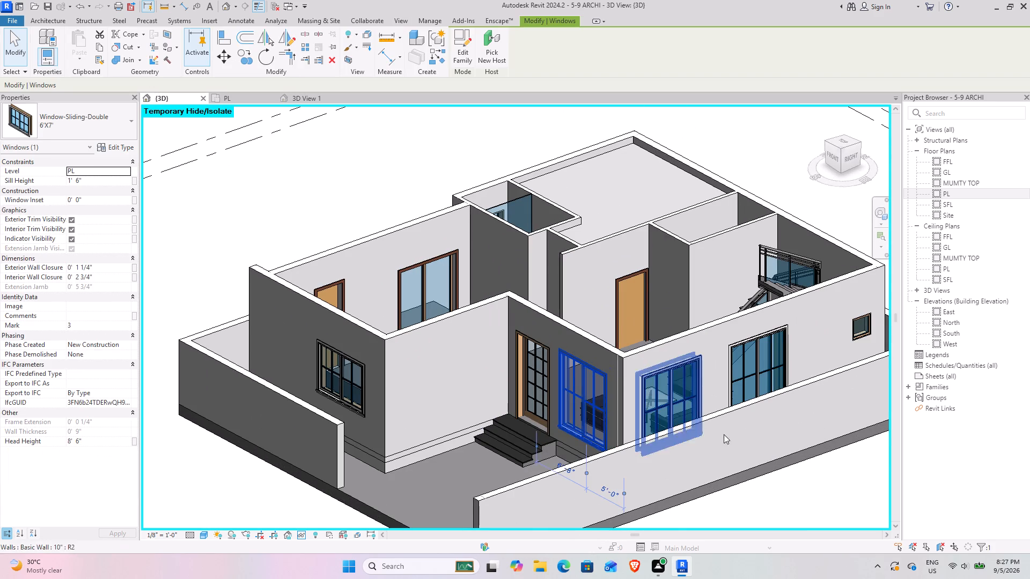
{"action": "left_click", "coordinate": [784, 496]}
Examine the entrance facade, living area and staircase from the front and front-right corner.
{"action": "scroll", "coordinate": [593, 363], "scroll_direction": "down", "scroll_amount": 4}
{"action": "middle_click_drag", "start_coordinate": [618, 388], "coordinate": [595, 354]}
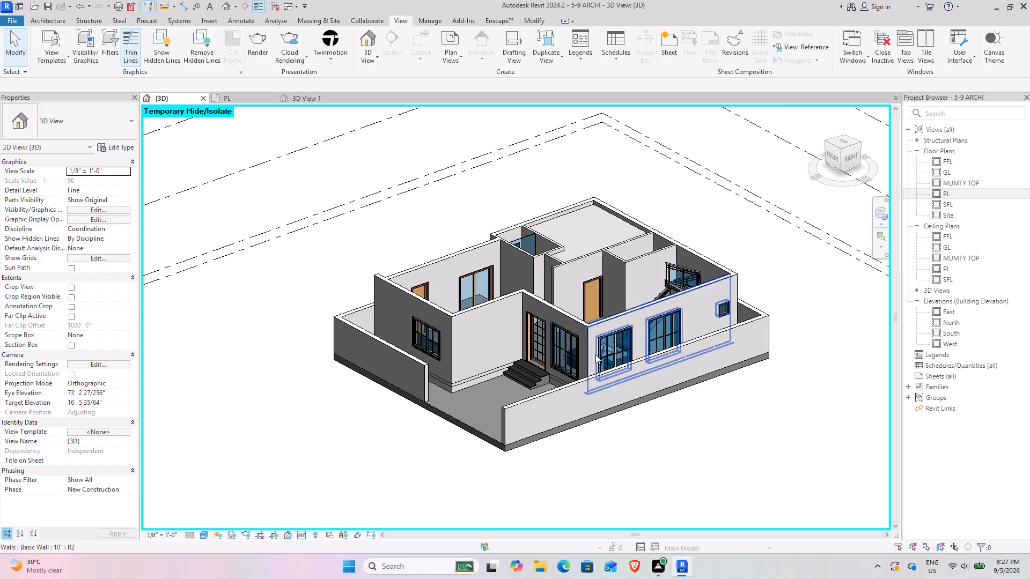
{"action": "scroll", "coordinate": [431, 271], "scroll_direction": "up", "scroll_amount": 4}
{"action": "middle_click_drag", "start_coordinate": [495, 390], "coordinate": [604, 363], "text": "shift"}
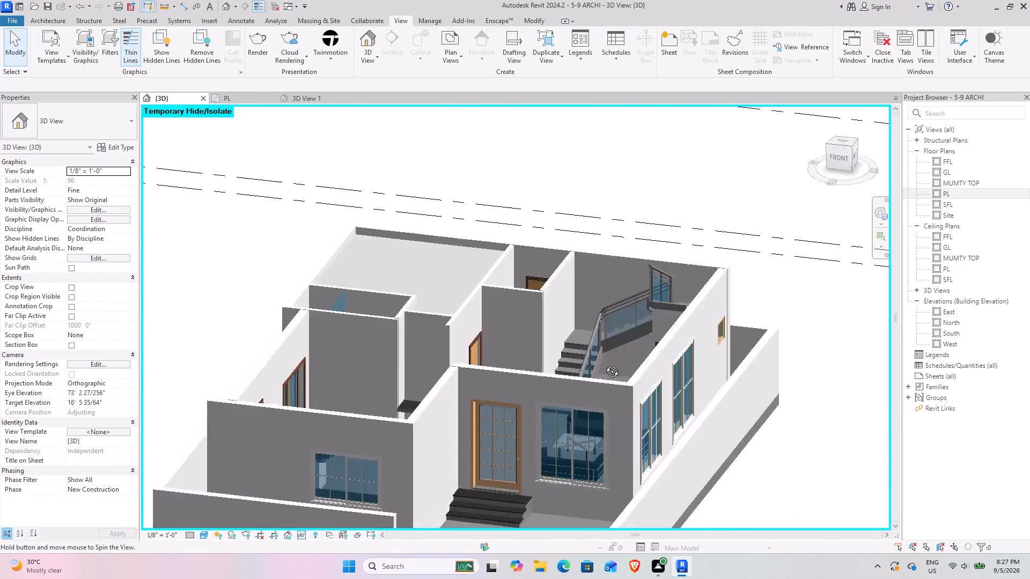
{"action": "middle_click_drag", "start_coordinate": [604, 363], "coordinate": [440, 359], "text": "shift"}
{"action": "middle_click_drag", "start_coordinate": [468, 374], "coordinate": [564, 418], "text": "shift"}
{"action": "middle_click_drag", "start_coordinate": [563, 418], "coordinate": [599, 355]}
{"action": "middle_click_drag", "start_coordinate": [575, 351], "coordinate": [562, 412], "text": "shift"}
{"action": "middle_click_drag", "start_coordinate": [683, 380], "coordinate": [512, 398]}
{"action": "middle_click_drag", "start_coordinate": [506, 393], "coordinate": [558, 355], "text": "shift"}
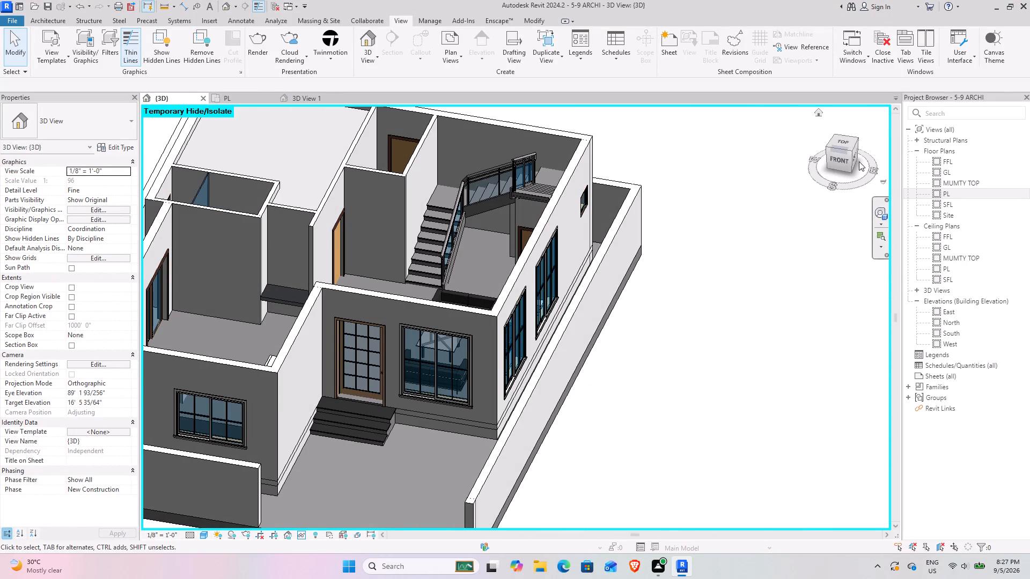
Restore the front-right isometric view, check the plot's base slab edge and the 10" wall beside the porch, and clear the selection.
{"action": "left_click", "coordinate": [844, 153]}
{"action": "left_click", "coordinate": [857, 151]}
{"action": "left_click", "coordinate": [854, 151]}
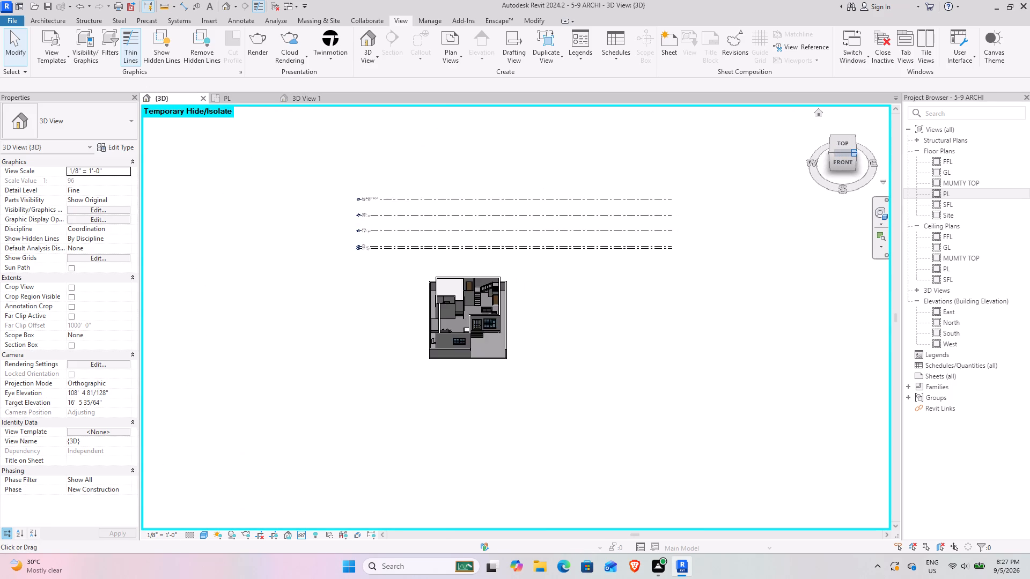
{"action": "scroll", "coordinate": [476, 301], "scroll_direction": "up", "scroll_amount": 10}
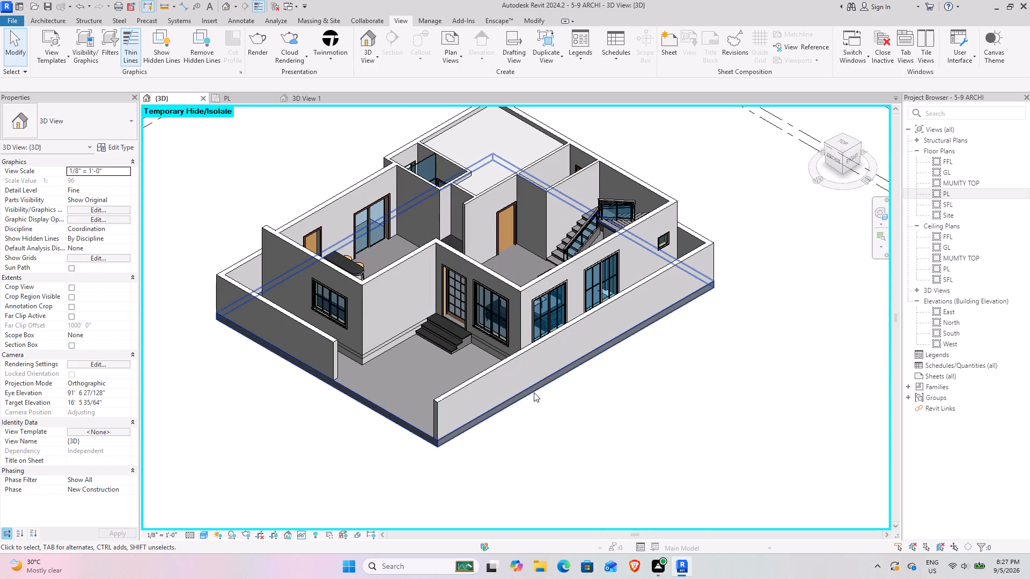
{"action": "left_click", "coordinate": [534, 392]}
{"action": "left_click", "coordinate": [694, 434]}
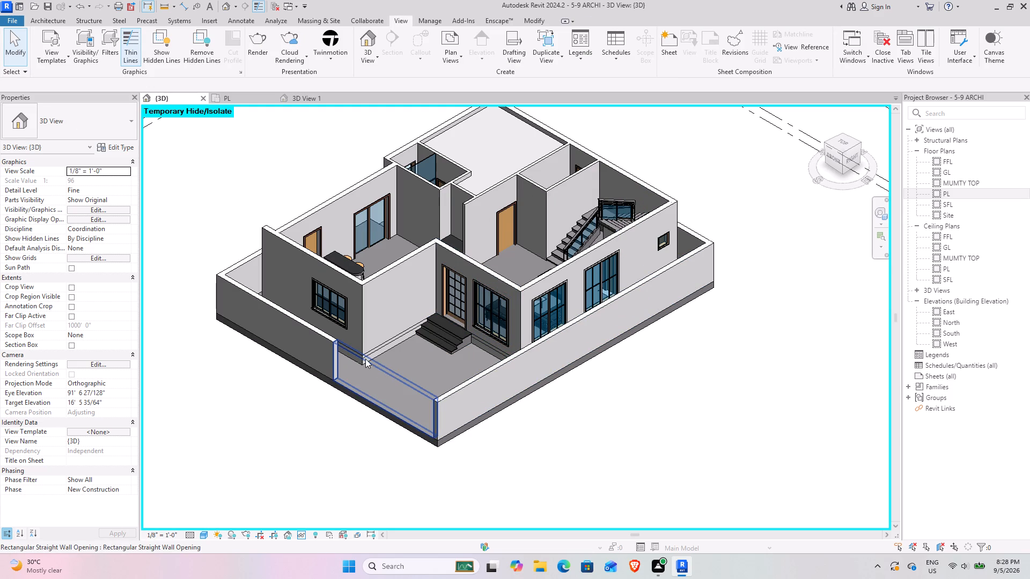
{"action": "left_click", "coordinate": [393, 345]}
{"action": "left_click", "coordinate": [615, 424]}
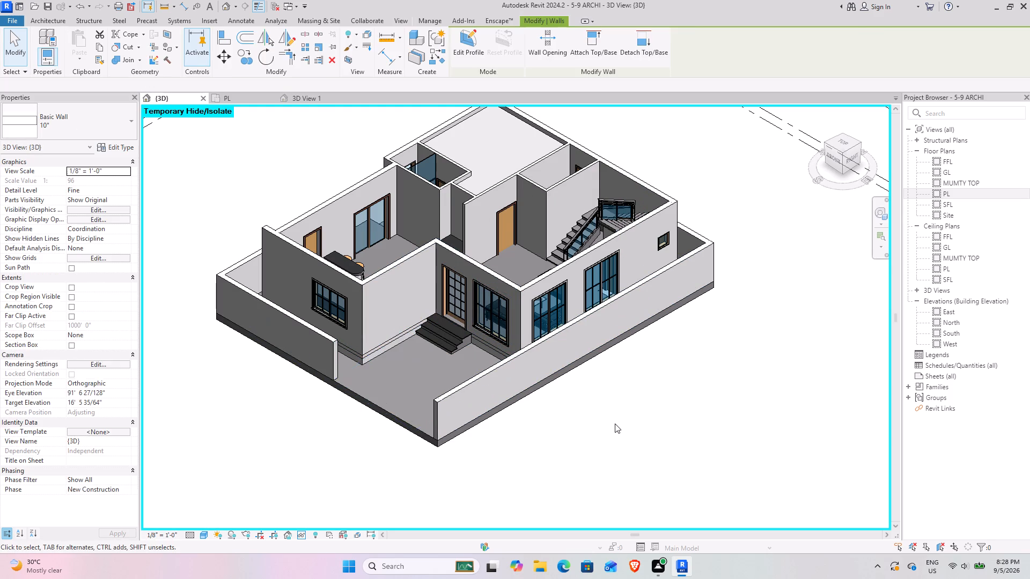
Examine the entrance from a low front angle, check the house's 6" floor at the PL level, and clear the selection.
{"action": "scroll", "coordinate": [387, 324], "scroll_direction": "up", "scroll_amount": 3}
{"action": "scroll", "coordinate": [423, 384], "scroll_direction": "up", "scroll_amount": 4}
{"action": "middle_click_drag", "start_coordinate": [405, 380], "coordinate": [444, 280], "text": "shift"}
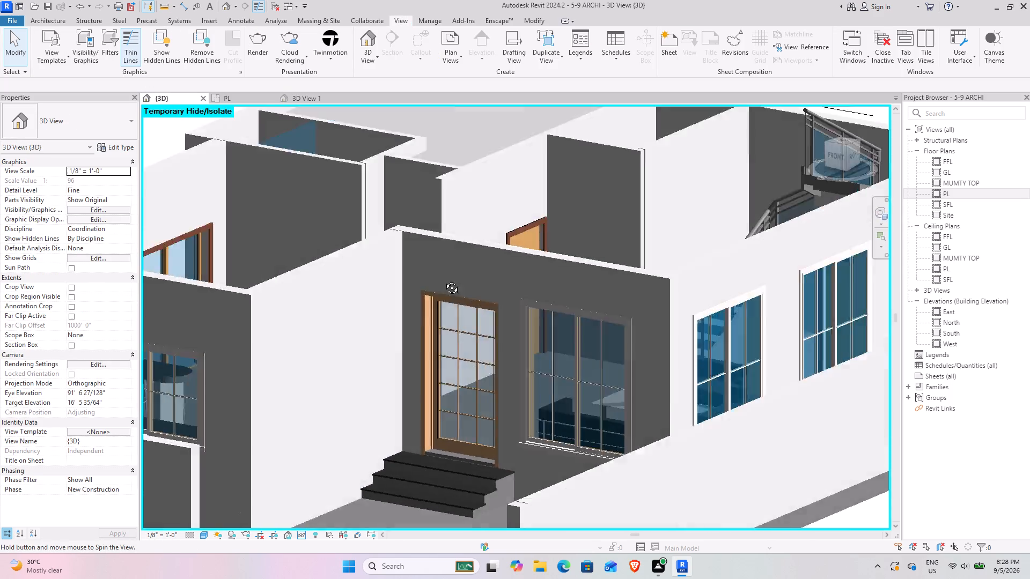
{"action": "middle_click_drag", "start_coordinate": [444, 280], "coordinate": [454, 264], "text": "shift"}
{"action": "middle_click_drag", "start_coordinate": [410, 356], "coordinate": [522, 177]}
{"action": "middle_click_drag", "start_coordinate": [434, 404], "coordinate": [443, 381], "text": "shift"}
{"action": "left_click", "coordinate": [399, 388]}
{"action": "scroll", "coordinate": [497, 357], "scroll_direction": "down", "scroll_amount": 8}
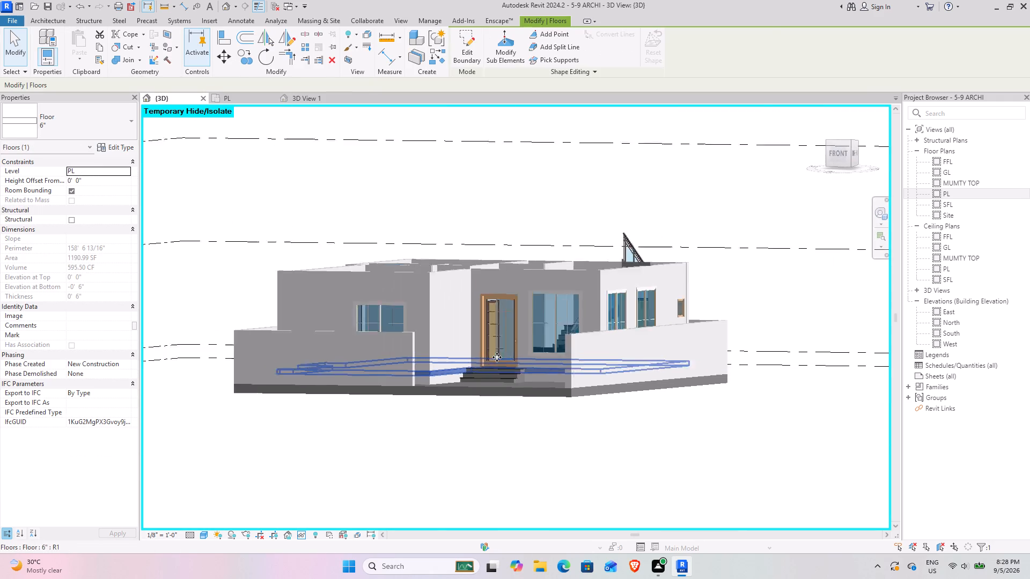
{"action": "scroll", "coordinate": [497, 357], "scroll_direction": "down", "scroll_amount": 2}
{"action": "middle_click_drag", "start_coordinate": [510, 335], "coordinate": [496, 499]}
{"action": "left_click", "coordinate": [695, 369]}
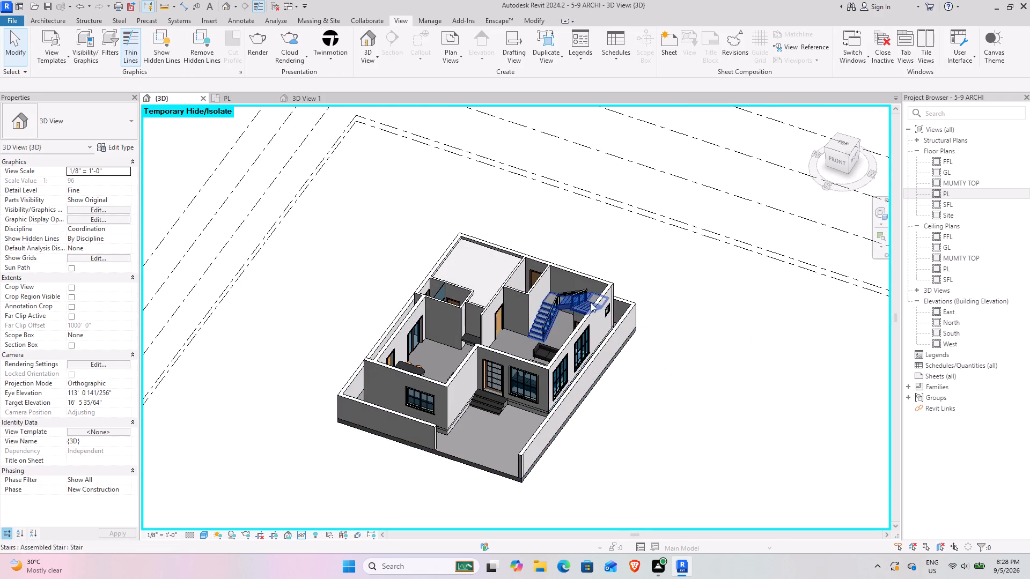
Examine the staircase and living area from above, and the rear wall's doors and window from the back-right corner.
{"action": "middle_click_drag", "start_coordinate": [591, 288], "coordinate": [562, 358]}
{"action": "scroll", "coordinate": [554, 296], "scroll_direction": "up", "scroll_amount": 9}
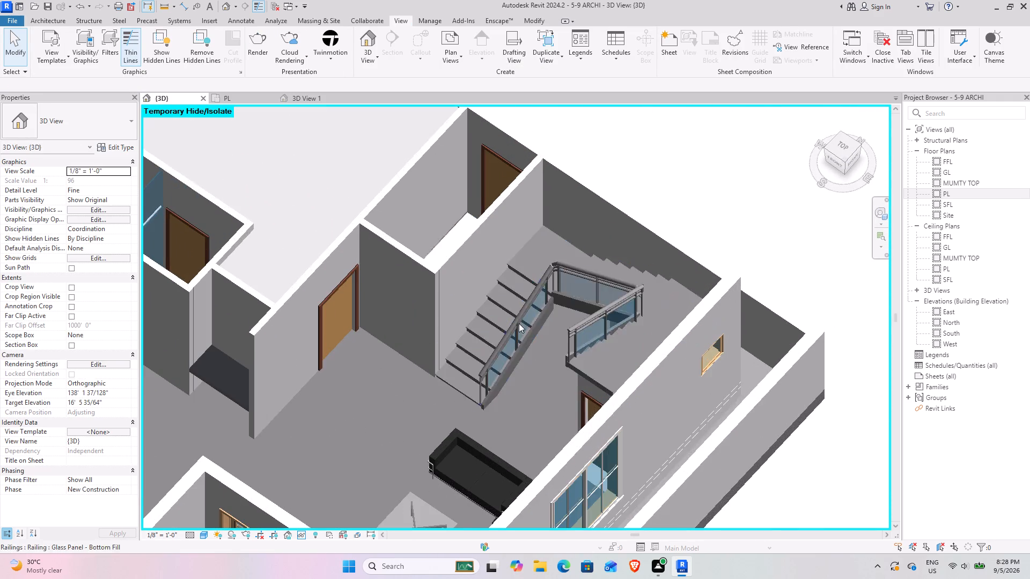
{"action": "scroll", "coordinate": [408, 271], "scroll_direction": "down", "scroll_amount": 5}
{"action": "middle_click_drag", "start_coordinate": [371, 330], "coordinate": [282, 310], "text": "shift"}
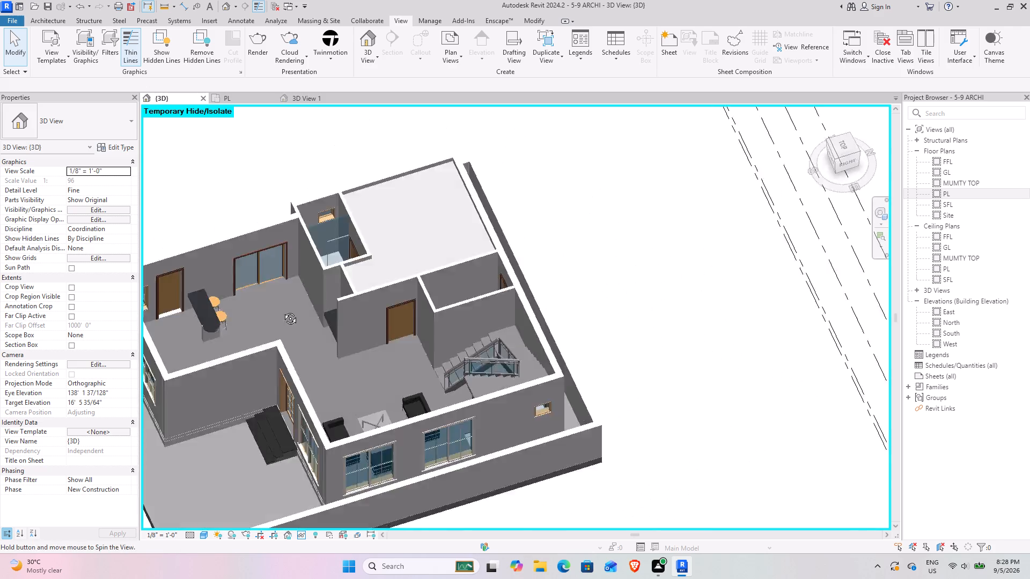
{"action": "middle_click_drag", "start_coordinate": [282, 310], "coordinate": [244, 310], "text": "shift"}
{"action": "middle_click_drag", "start_coordinate": [552, 413], "coordinate": [464, 384], "text": "shift"}
{"action": "middle_click_drag", "start_coordinate": [477, 405], "coordinate": [453, 280]}
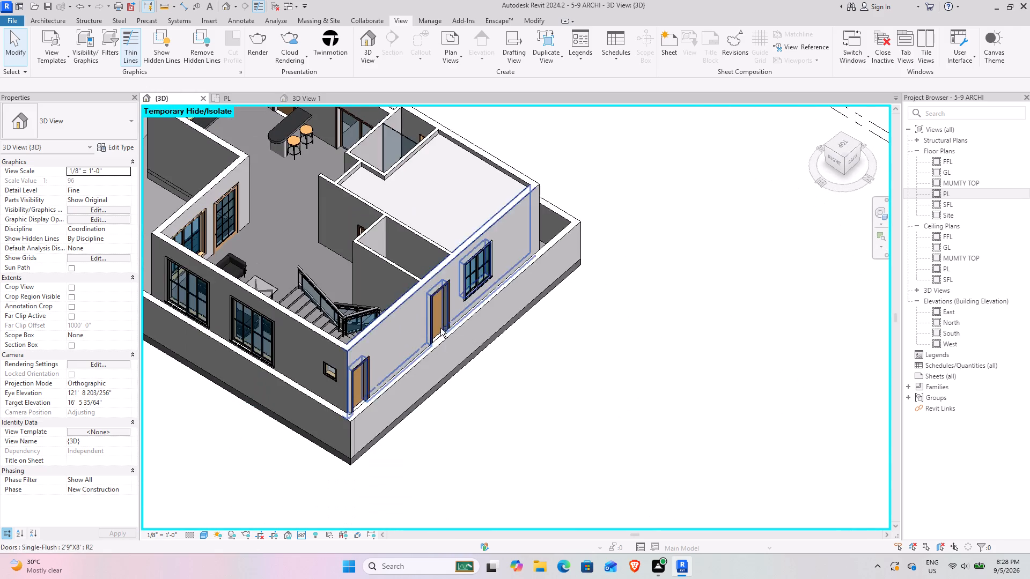
Examine the living area from above, check the 72" x 84" double sliding door near the dining counter, and clear the selection.
{"action": "middle_click_drag", "start_coordinate": [443, 331], "coordinate": [473, 440], "text": "shift"}
{"action": "scroll", "coordinate": [296, 315], "scroll_direction": "down", "scroll_amount": 4}
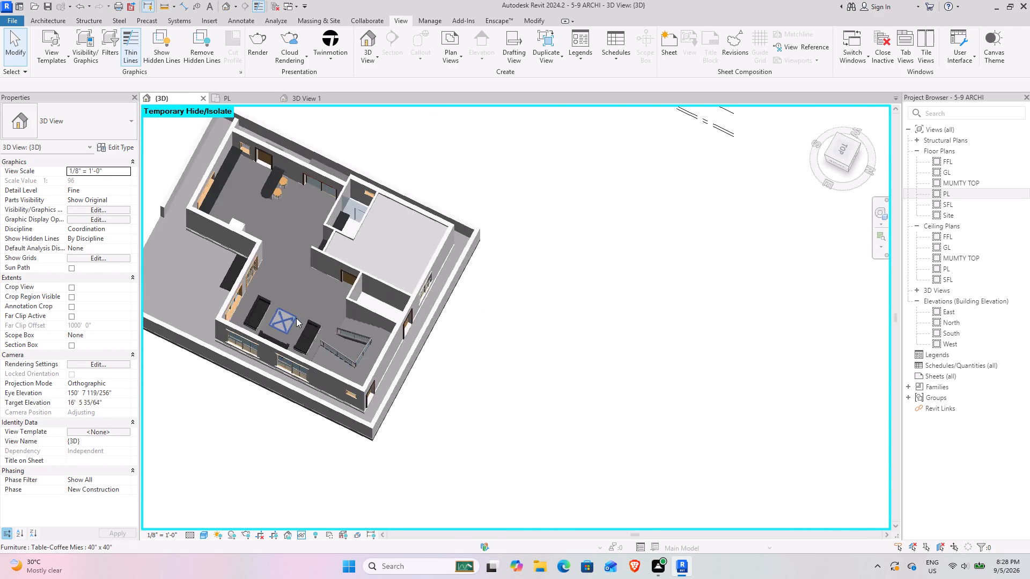
{"action": "middle_click_drag", "start_coordinate": [296, 318], "coordinate": [521, 320], "text": "shift"}
{"action": "middle_click_drag", "start_coordinate": [432, 324], "coordinate": [635, 404]}
{"action": "middle_click_drag", "start_coordinate": [535, 368], "coordinate": [504, 223], "text": "shift"}
{"action": "middle_click_drag", "start_coordinate": [548, 332], "coordinate": [501, 316]}
{"action": "scroll", "coordinate": [431, 296], "scroll_direction": "up", "scroll_amount": 4}
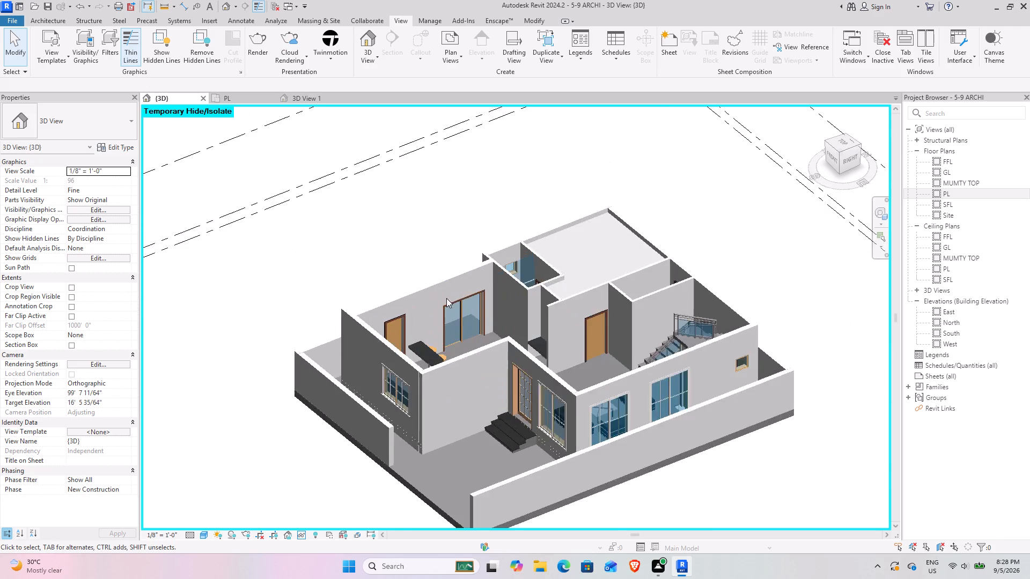
{"action": "scroll", "coordinate": [484, 309], "scroll_direction": "up", "scroll_amount": 10}
{"action": "left_click", "coordinate": [435, 272]}
{"action": "scroll", "coordinate": [454, 277], "scroll_direction": "down", "scroll_amount": 2}
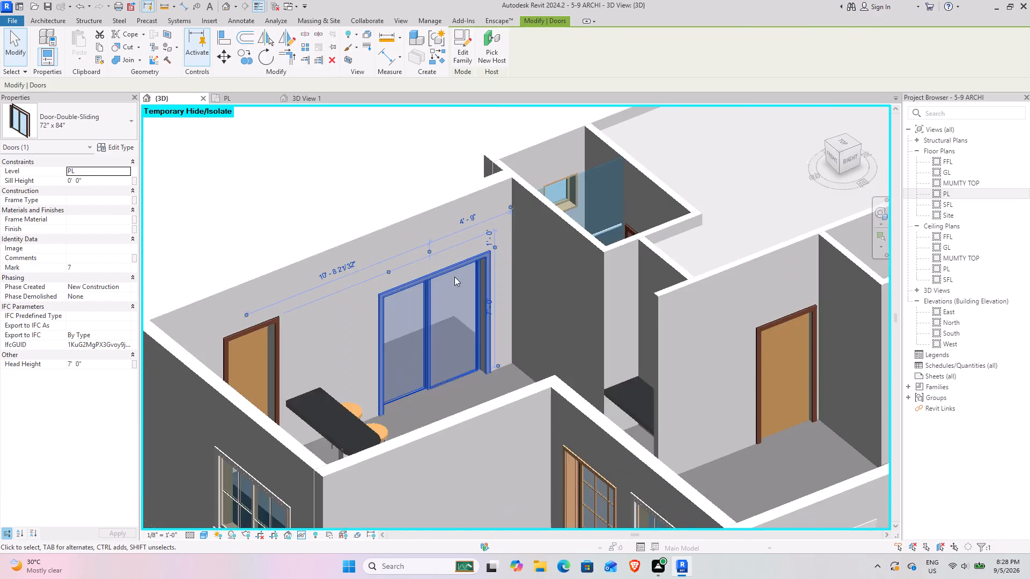
{"action": "scroll", "coordinate": [454, 277], "scroll_direction": "down", "scroll_amount": 11}
{"action": "middle_click_drag", "start_coordinate": [461, 333], "coordinate": [469, 281]}
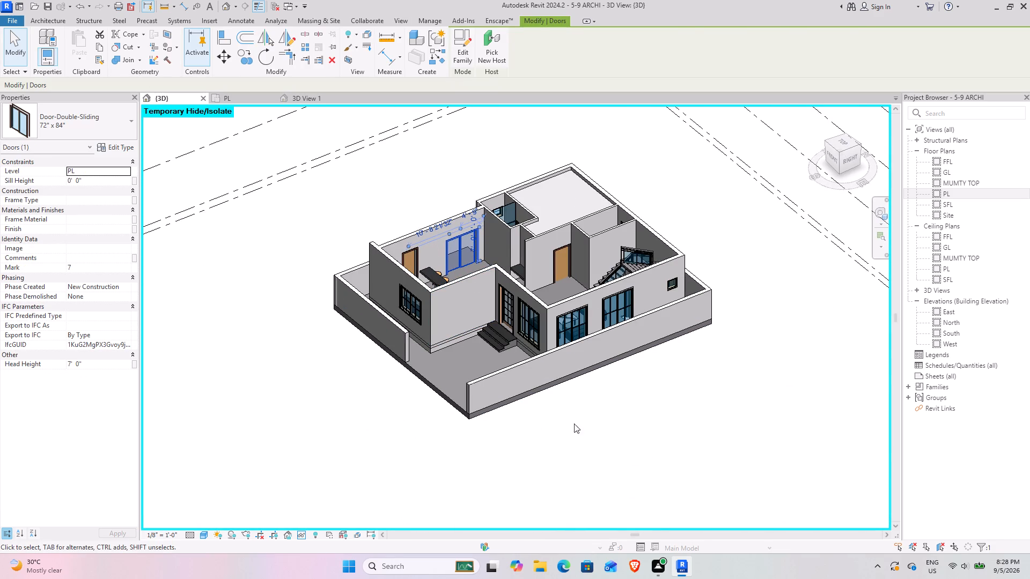
{"action": "left_click", "coordinate": [578, 423]}
Check the rear 10" wall behind the staircase and clear the selection.
{"action": "scroll", "coordinate": [617, 209], "scroll_direction": "up", "scroll_amount": 4}
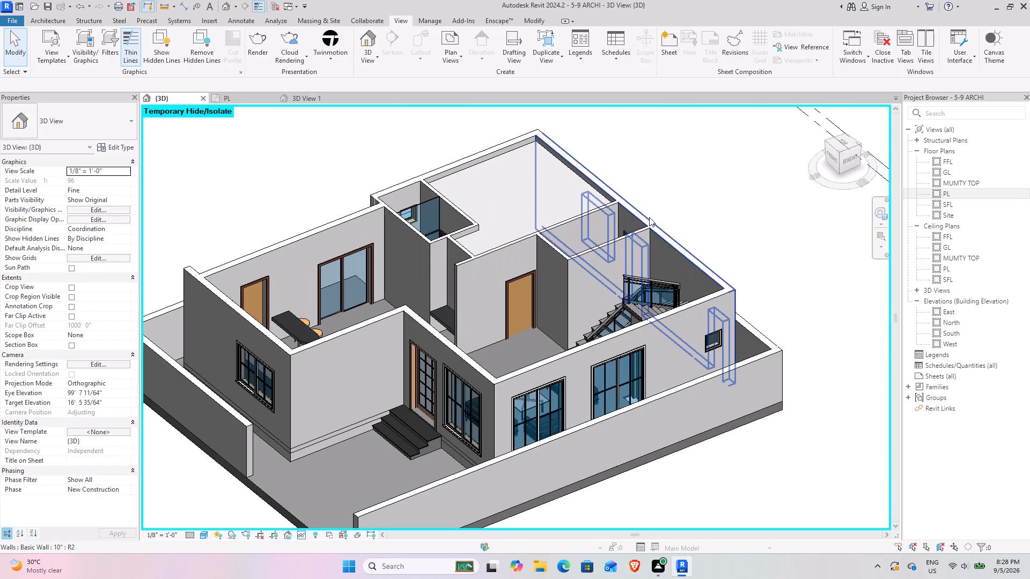
{"action": "left_click", "coordinate": [649, 217]}
{"action": "left_click", "coordinate": [717, 212]}
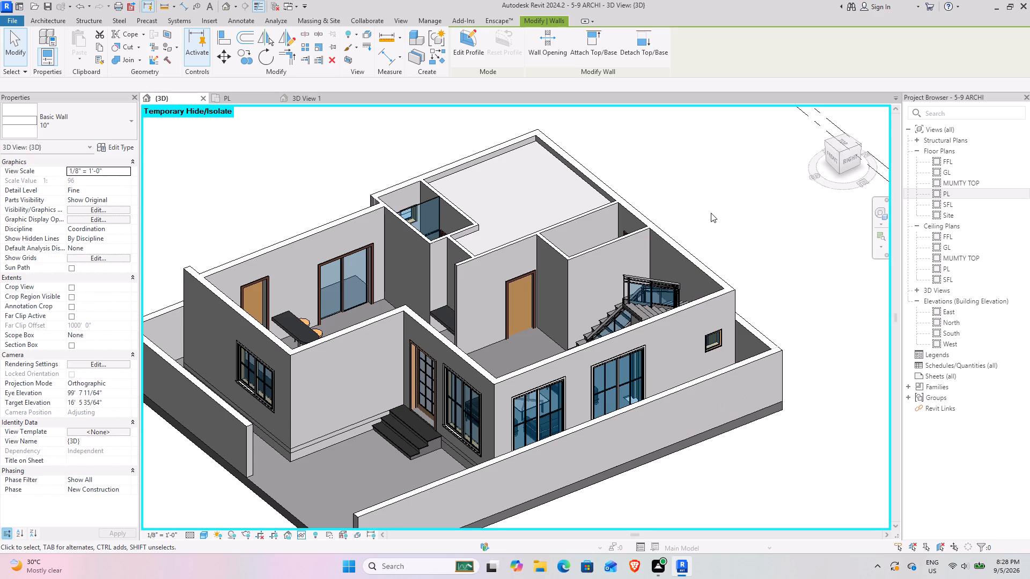
Examine the house's left facade from above and at a low angle, and return to the front-right view.
{"action": "scroll", "coordinate": [690, 206], "scroll_direction": "down", "scroll_amount": 4}
{"action": "middle_click_drag", "start_coordinate": [431, 293], "coordinate": [792, 268], "text": "shift"}
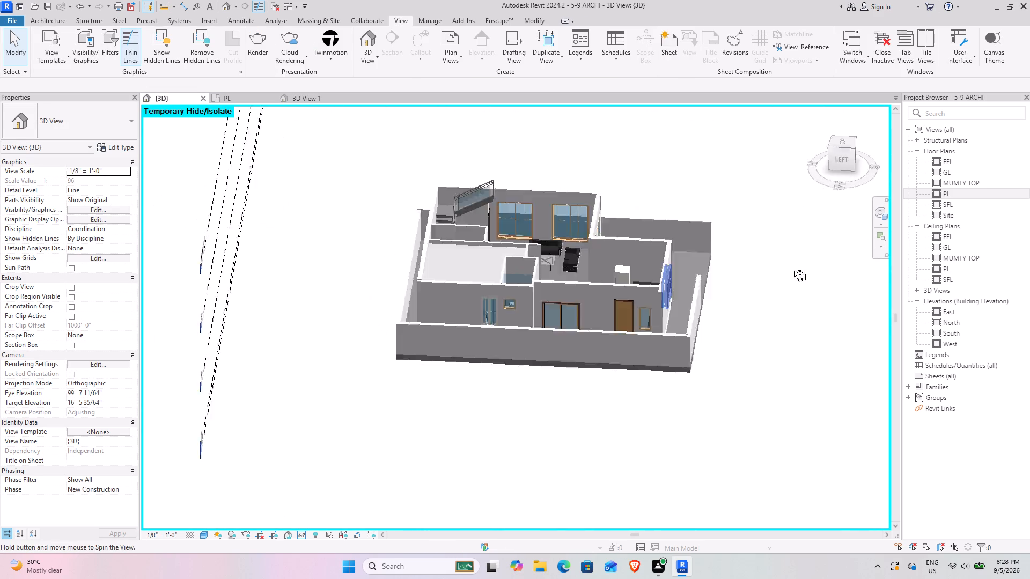
{"action": "middle_click_drag", "start_coordinate": [792, 268], "coordinate": [840, 257], "text": "shift"}
{"action": "middle_click_drag", "start_coordinate": [555, 321], "coordinate": [443, 271], "text": "shift"}
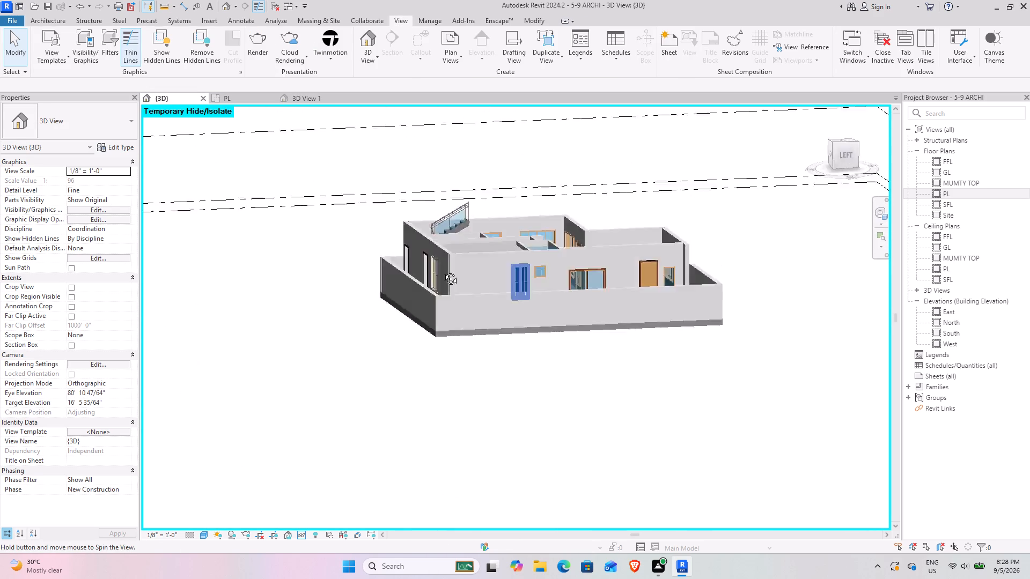
{"action": "middle_click_drag", "start_coordinate": [443, 271], "coordinate": [270, 305], "text": "shift"}
{"action": "middle_click_drag", "start_coordinate": [589, 324], "coordinate": [476, 395], "text": "shift"}
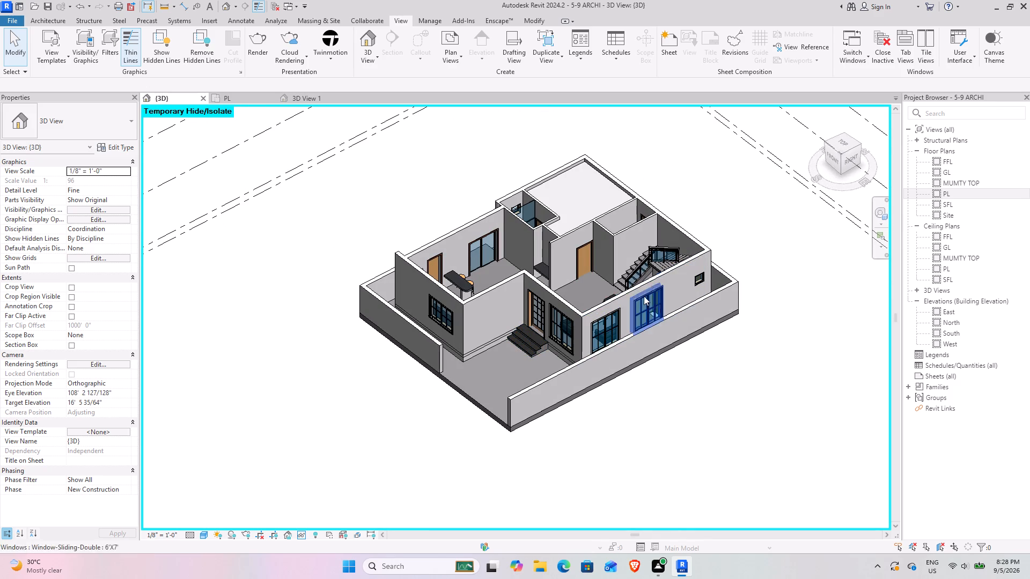
Check the 6'X7' sliding windows on the right facade and beside the entrance door, and clear the selection.
{"action": "left_click", "coordinate": [650, 298]}
{"action": "middle_click_drag", "start_coordinate": [530, 408], "coordinate": [600, 284]}
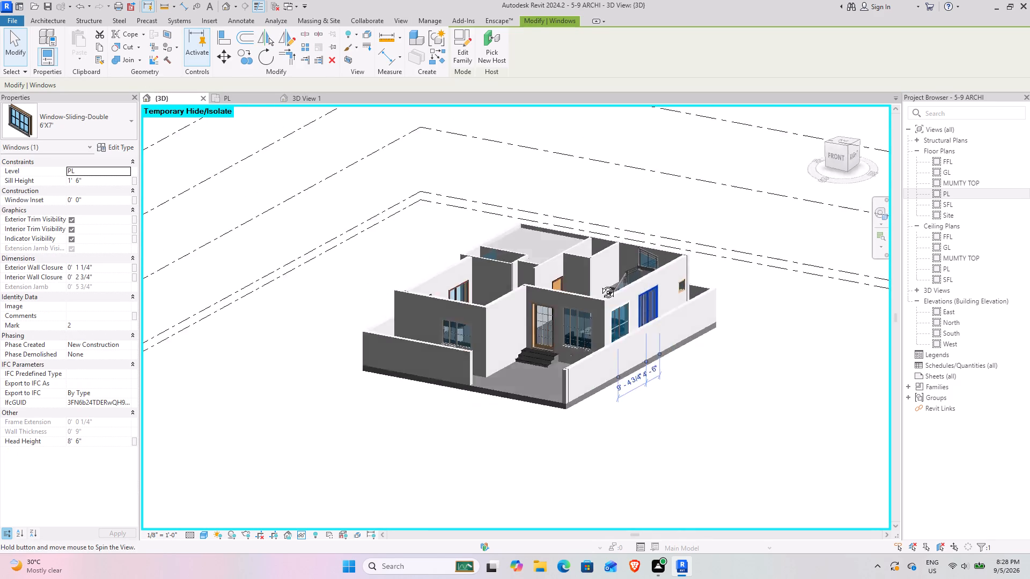
{"action": "middle_click_drag", "start_coordinate": [600, 284], "coordinate": [622, 241]}
{"action": "scroll", "coordinate": [602, 306], "scroll_direction": "up", "scroll_amount": 8}
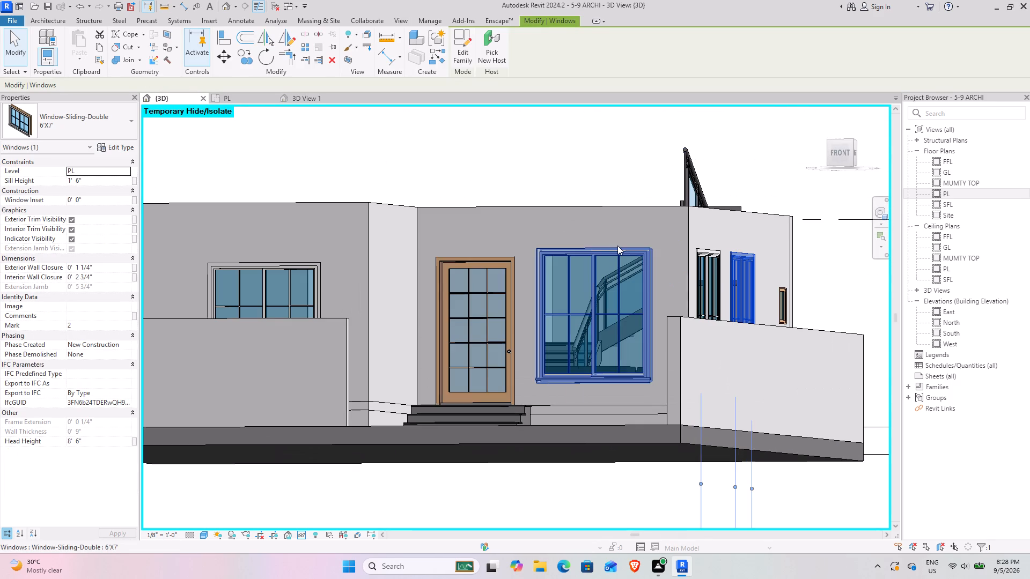
{"action": "left_click", "coordinate": [617, 246]}
{"action": "left_click", "coordinate": [753, 159]}
Examine the house from above the front, check the 10" wall beside the entrance steps, and clear the selection.
{"action": "scroll", "coordinate": [706, 254], "scroll_direction": "down", "scroll_amount": 5}
{"action": "middle_click_drag", "start_coordinate": [686, 288], "coordinate": [625, 351], "text": "shift"}
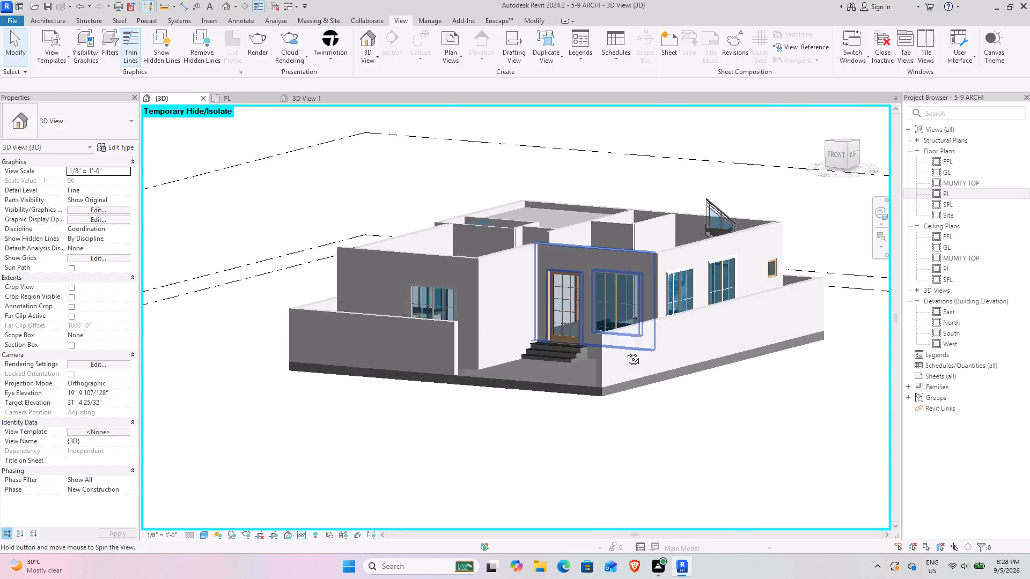
{"action": "middle_click_drag", "start_coordinate": [625, 351], "coordinate": [606, 396], "text": "shift"}
{"action": "scroll", "coordinate": [393, 244], "scroll_direction": "down", "scroll_amount": 5}
{"action": "middle_click_drag", "start_coordinate": [414, 266], "coordinate": [479, 352], "text": "shift"}
{"action": "left_click", "coordinate": [460, 311]}
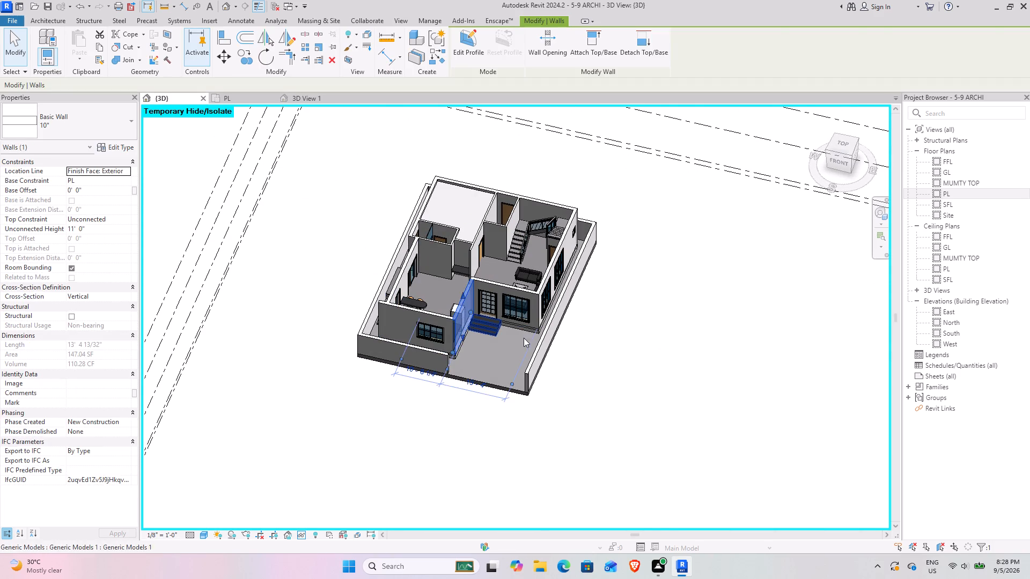
{"action": "left_click", "coordinate": [612, 373]}
Check the front wall containing the entrance door from the front-right corner and clear the selection.
{"action": "scroll", "coordinate": [453, 306], "scroll_direction": "up", "scroll_amount": 5}
{"action": "middle_click_drag", "start_coordinate": [532, 335], "coordinate": [485, 280], "text": "shift"}
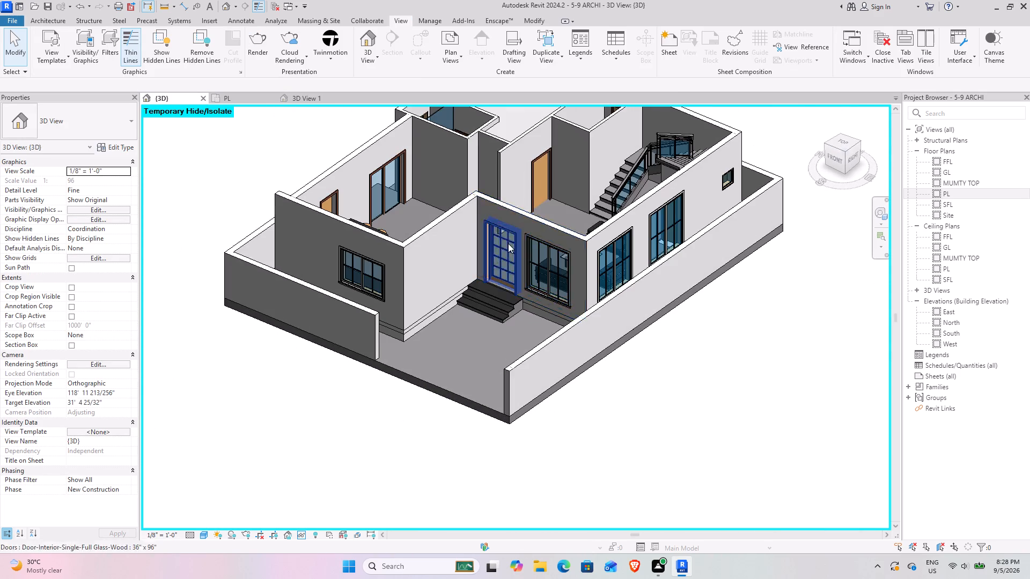
{"action": "left_click", "coordinate": [524, 218]}
{"action": "left_click", "coordinate": [746, 352]}
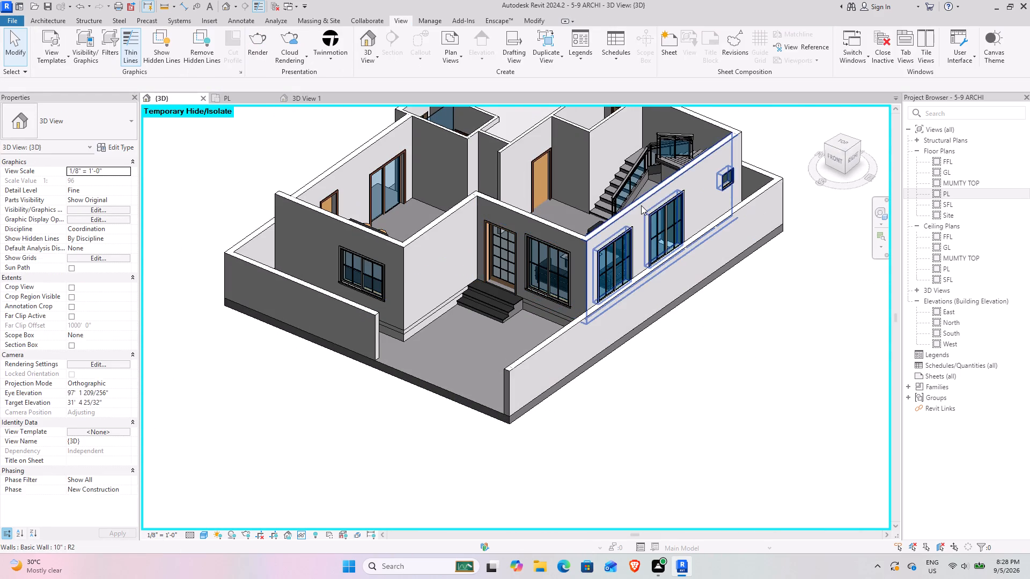
Inspect the right facade's 10" wall and its windows at close range from several angles, and clear the selection.
{"action": "left_click", "coordinate": [641, 205]}
{"action": "scroll", "coordinate": [722, 210], "scroll_direction": "up", "scroll_amount": 7}
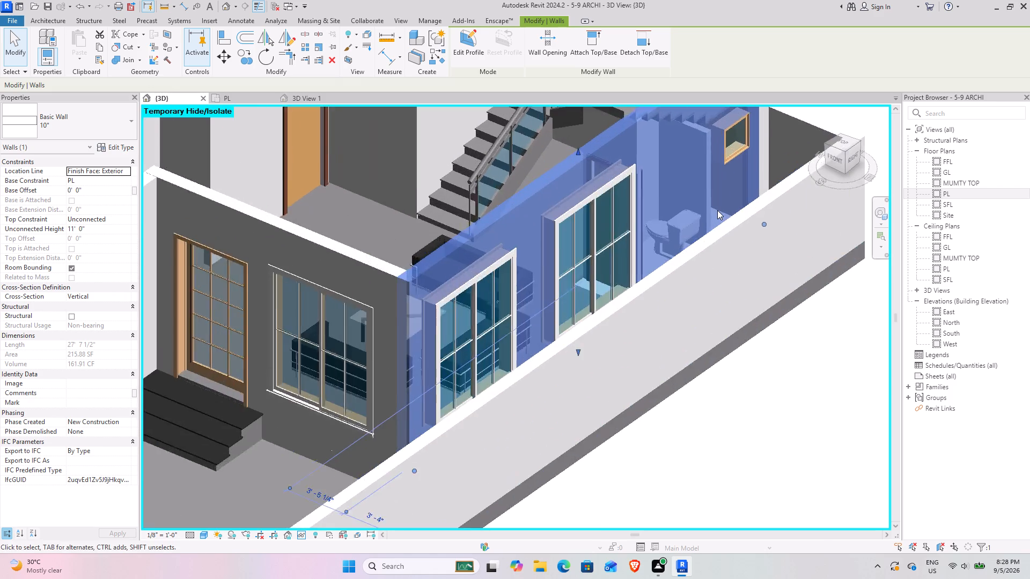
{"action": "scroll", "coordinate": [717, 210], "scroll_direction": "up", "scroll_amount": 6}
{"action": "middle_click_drag", "start_coordinate": [695, 293], "coordinate": [544, 284], "text": "shift"}
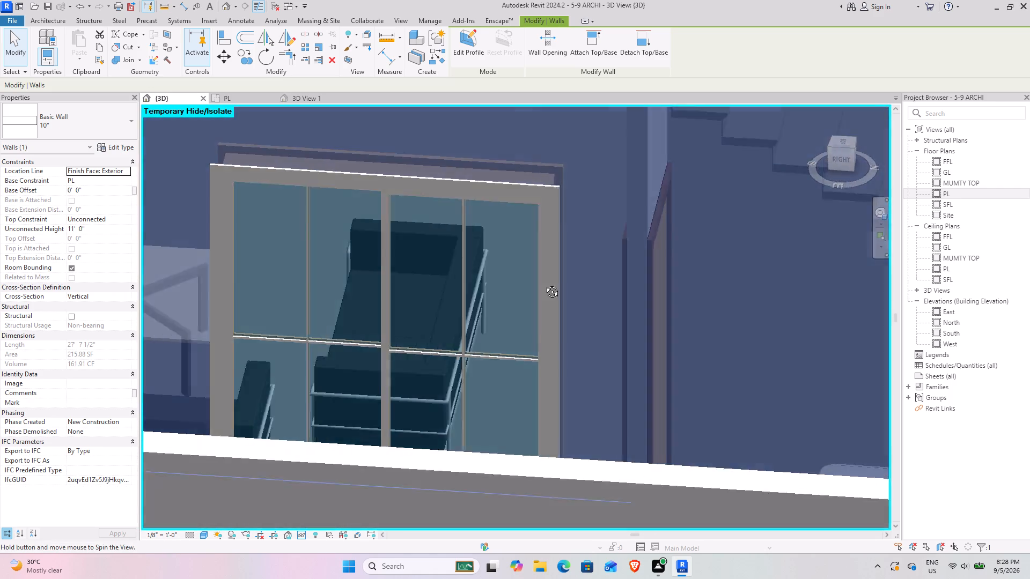
{"action": "middle_click_drag", "start_coordinate": [544, 284], "coordinate": [707, 322], "text": "shift"}
{"action": "scroll", "coordinate": [668, 293], "scroll_direction": "down", "scroll_amount": 5}
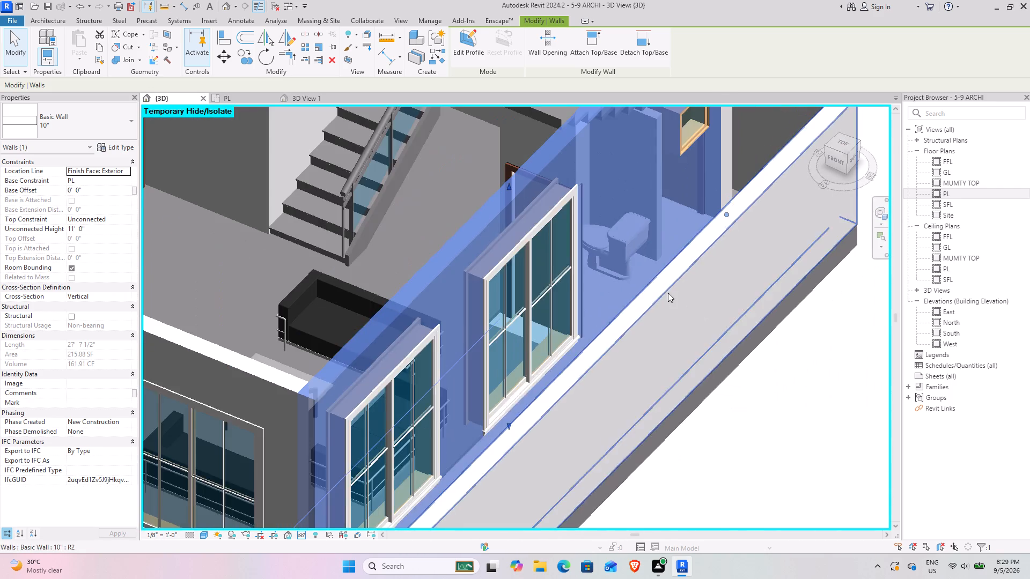
{"action": "middle_click_drag", "start_coordinate": [660, 345], "coordinate": [569, 338], "text": "shift"}
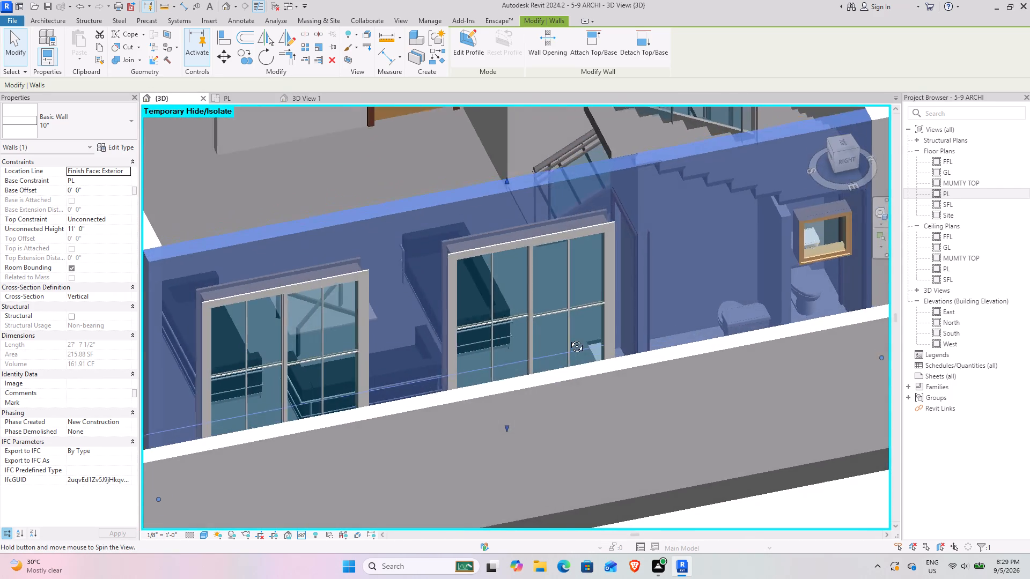
{"action": "middle_click_drag", "start_coordinate": [569, 338], "coordinate": [585, 182], "text": "shift"}
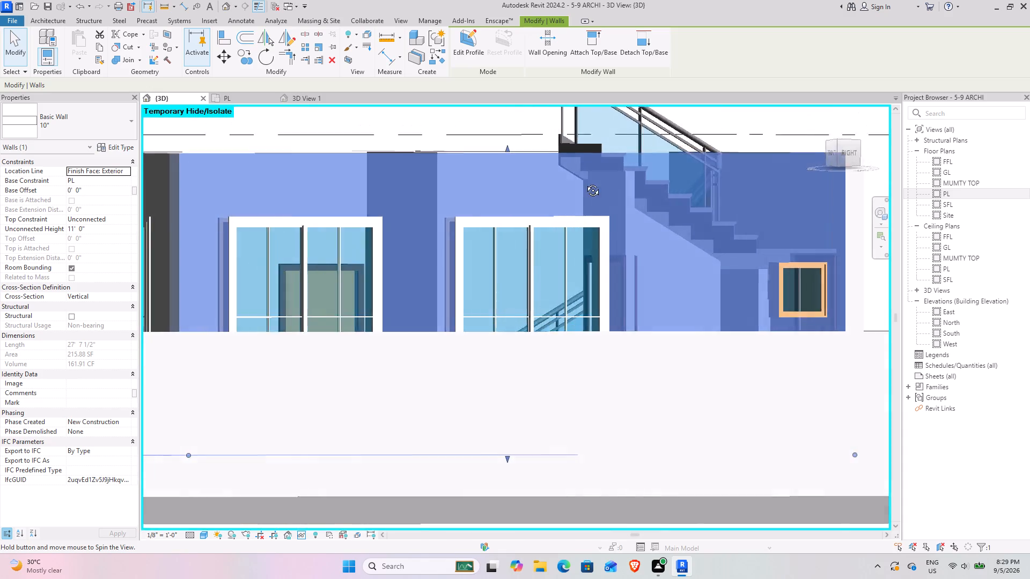
{"action": "middle_click_drag", "start_coordinate": [585, 182], "coordinate": [743, 311], "text": "shift"}
{"action": "left_click", "coordinate": [751, 310]}
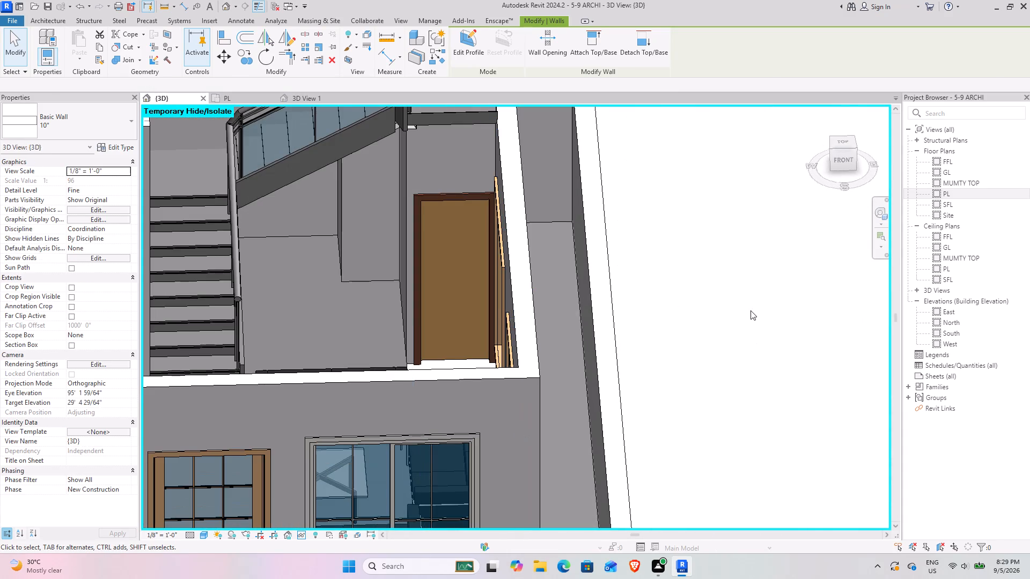
Examine the entrance, porch and right facade from low and raised front-right angles.
{"action": "scroll", "coordinate": [719, 319], "scroll_direction": "down", "scroll_amount": 4}
{"action": "scroll", "coordinate": [698, 359], "scroll_direction": "down", "scroll_amount": 3}
{"action": "middle_click_drag", "start_coordinate": [591, 411], "coordinate": [461, 332], "text": "shift"}
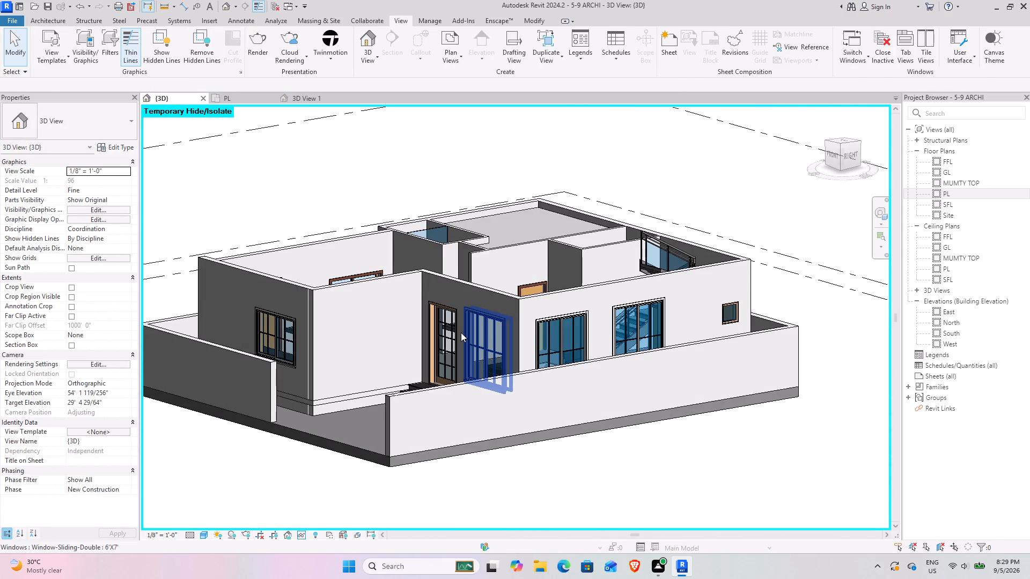
{"action": "middle_click_drag", "start_coordinate": [469, 334], "coordinate": [602, 394]}
{"action": "middle_click_drag", "start_coordinate": [550, 393], "coordinate": [592, 447]}
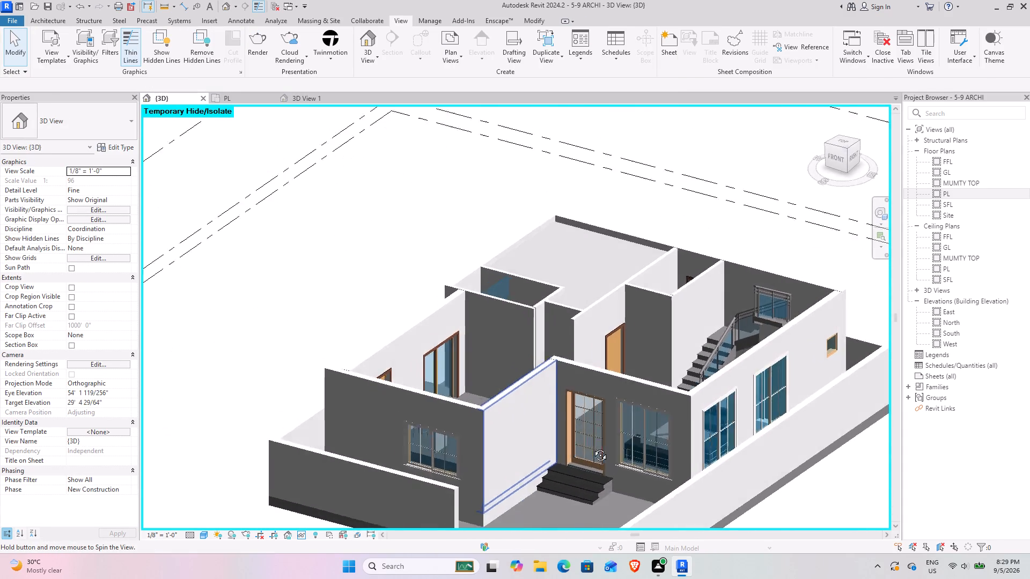
{"action": "middle_click_drag", "start_coordinate": [592, 447], "coordinate": [588, 461]}
{"action": "middle_click_drag", "start_coordinate": [579, 461], "coordinate": [505, 336]}
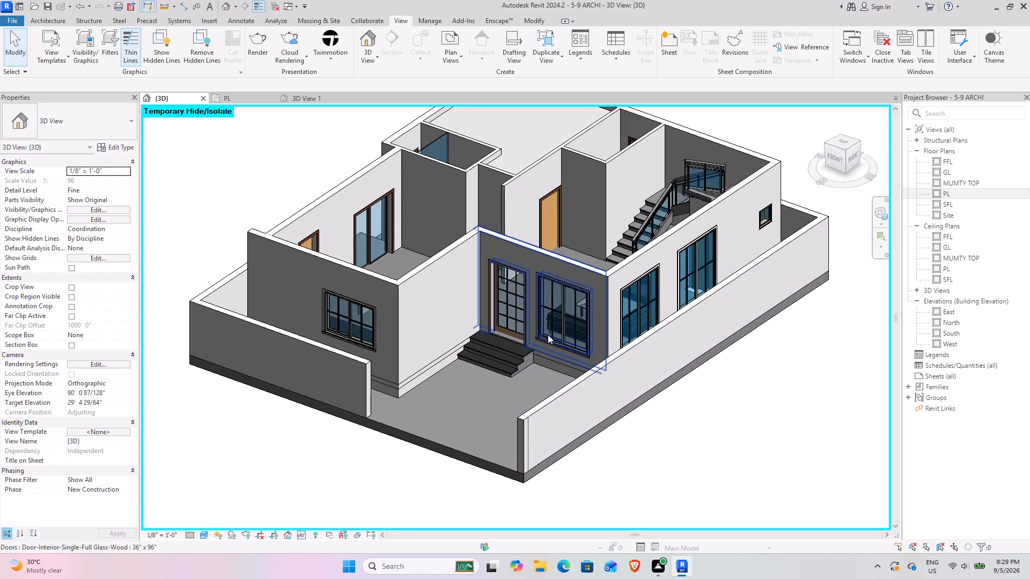
{"action": "scroll", "coordinate": [558, 322], "scroll_direction": "down", "scroll_amount": 4}
{"action": "middle_click_drag", "start_coordinate": [547, 310], "coordinate": [531, 345]}
{"action": "scroll", "coordinate": [532, 314], "scroll_direction": "up", "scroll_amount": 4}
{"action": "middle_click_drag", "start_coordinate": [500, 406], "coordinate": [484, 358]}
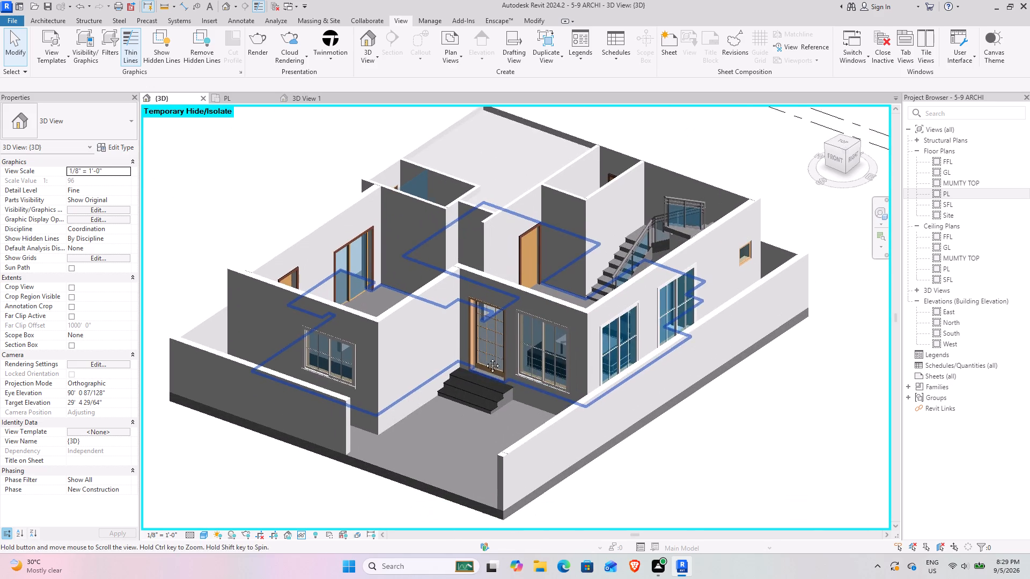
{"action": "middle_click_drag", "start_coordinate": [484, 358], "coordinate": [483, 349]}
Restore the front-right isometric view and examine the whole ground floor with its boundary wall.
{"action": "left_click", "coordinate": [843, 153]}
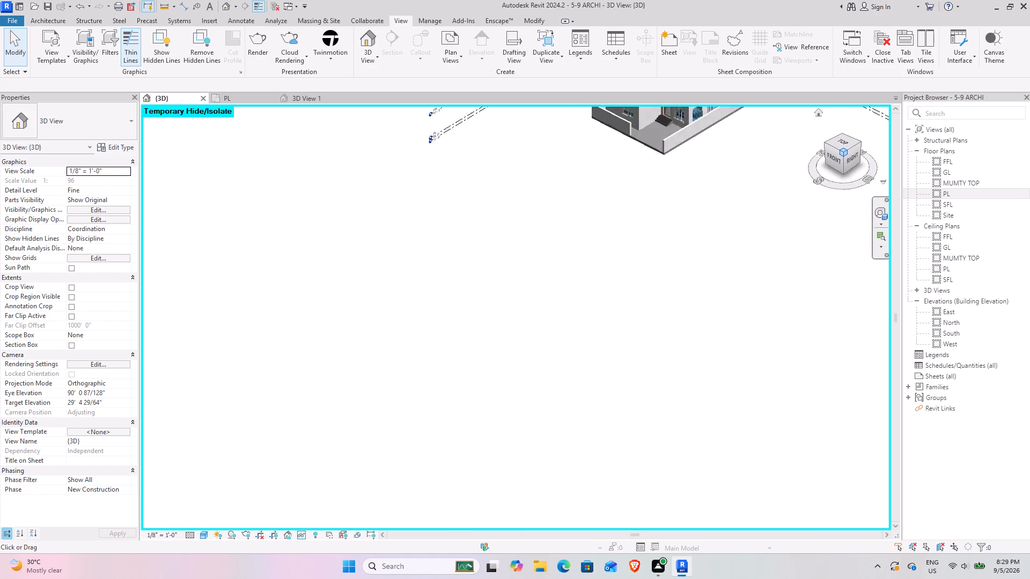
{"action": "scroll", "coordinate": [530, 271], "scroll_direction": "up", "scroll_amount": 4}
{"action": "scroll", "coordinate": [482, 303], "scroll_direction": "up", "scroll_amount": 8}
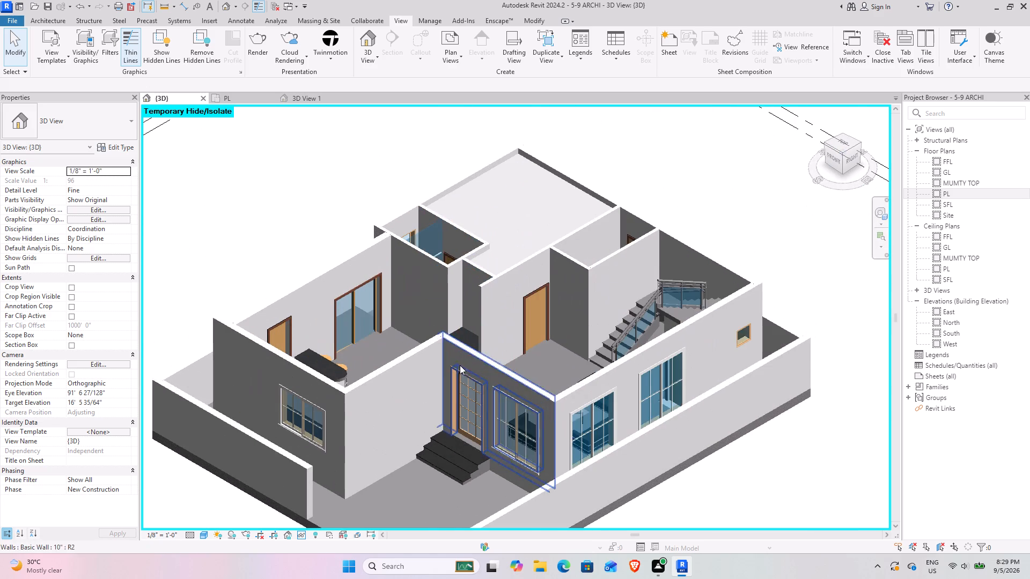
{"action": "middle_click_drag", "start_coordinate": [459, 365], "coordinate": [509, 314]}
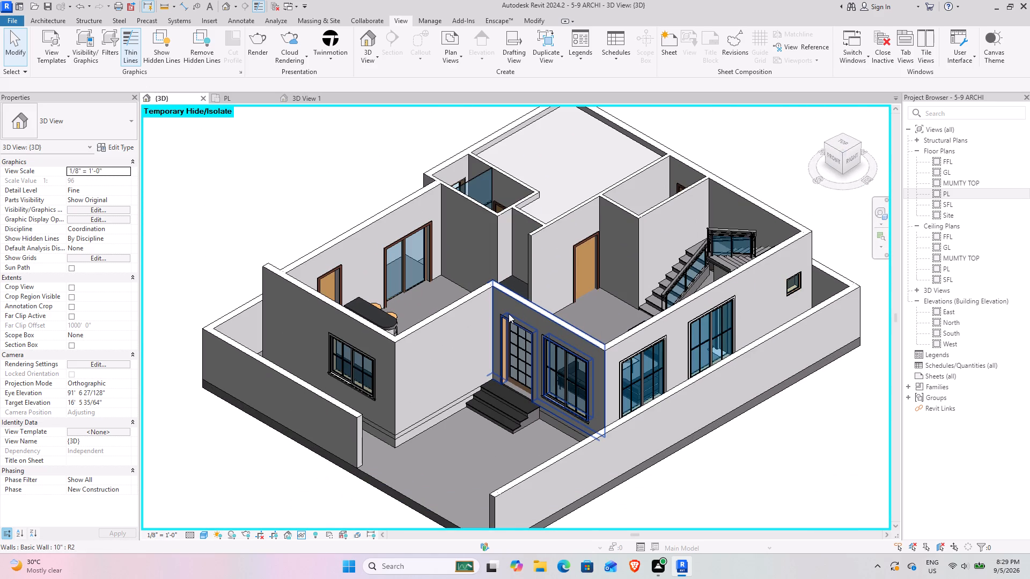
{"action": "scroll", "coordinate": [511, 315], "scroll_direction": "down", "scroll_amount": 3}
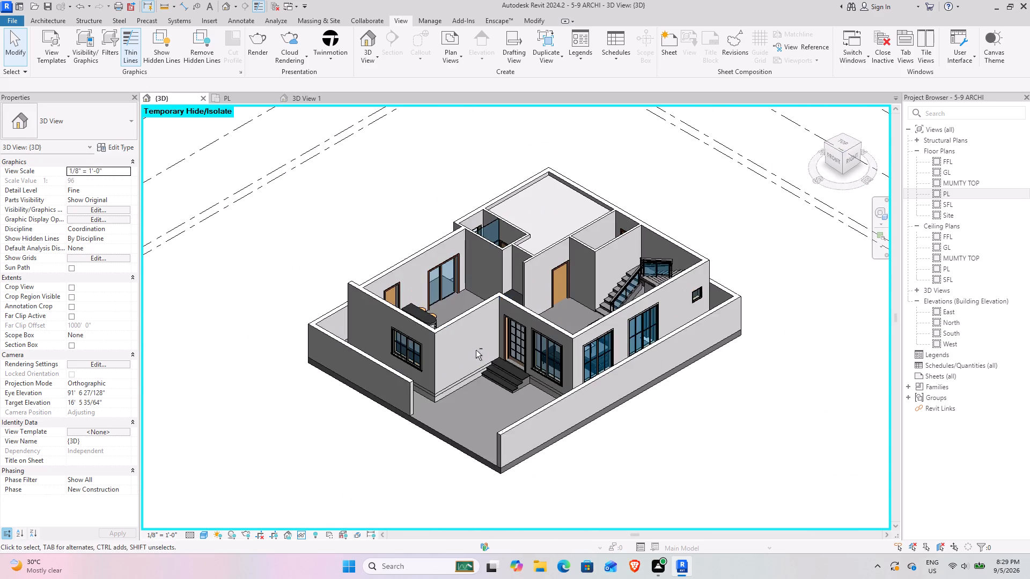
Examine the staircase, right facade and entrance by viewing the house from the right and front sides.
{"action": "middle_click_drag", "start_coordinate": [475, 350], "coordinate": [410, 325], "text": "shift"}
{"action": "scroll", "coordinate": [757, 346], "scroll_direction": "up", "scroll_amount": 3}
{"action": "middle_click_drag", "start_coordinate": [750, 352], "coordinate": [626, 331], "text": "shift"}
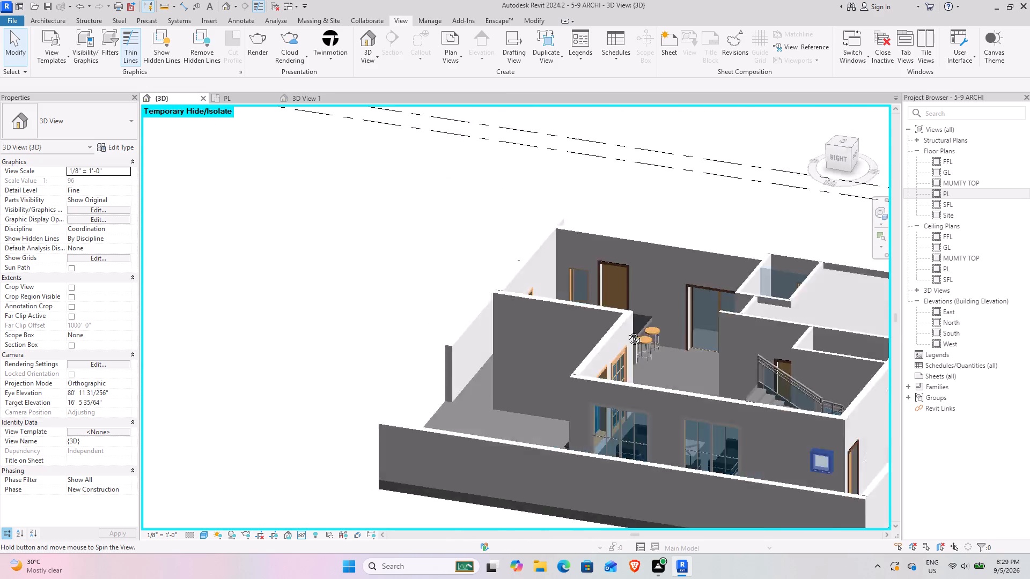
{"action": "middle_click_drag", "start_coordinate": [626, 331], "coordinate": [824, 333], "text": "shift"}
{"action": "middle_click_drag", "start_coordinate": [492, 382], "coordinate": [616, 380], "text": "shift"}
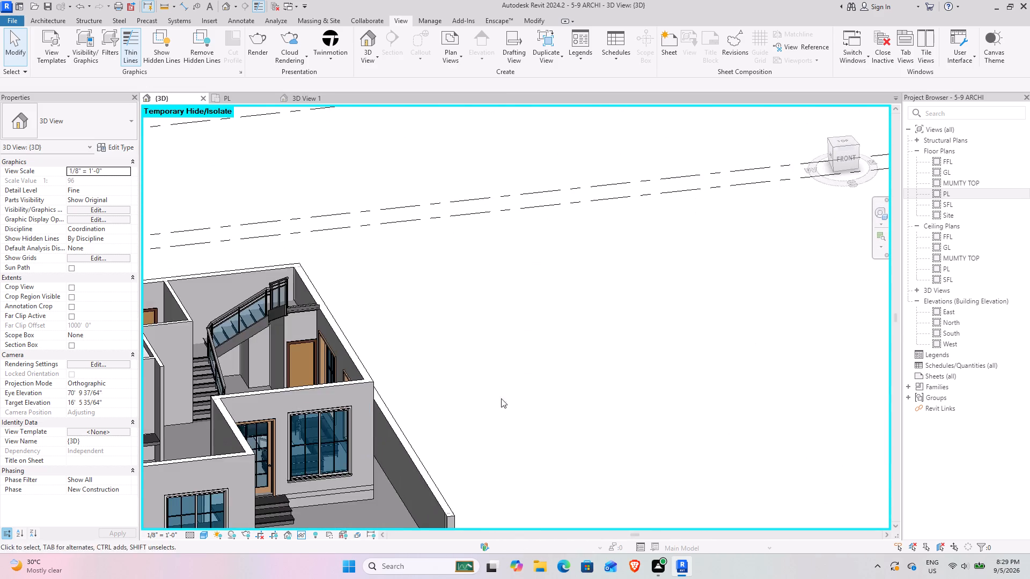
{"action": "middle_click_drag", "start_coordinate": [315, 439], "coordinate": [839, 323]}
{"action": "middle_click_drag", "start_coordinate": [795, 336], "coordinate": [578, 335], "text": "shift"}
{"action": "middle_click_drag", "start_coordinate": [752, 342], "coordinate": [162, 446]}
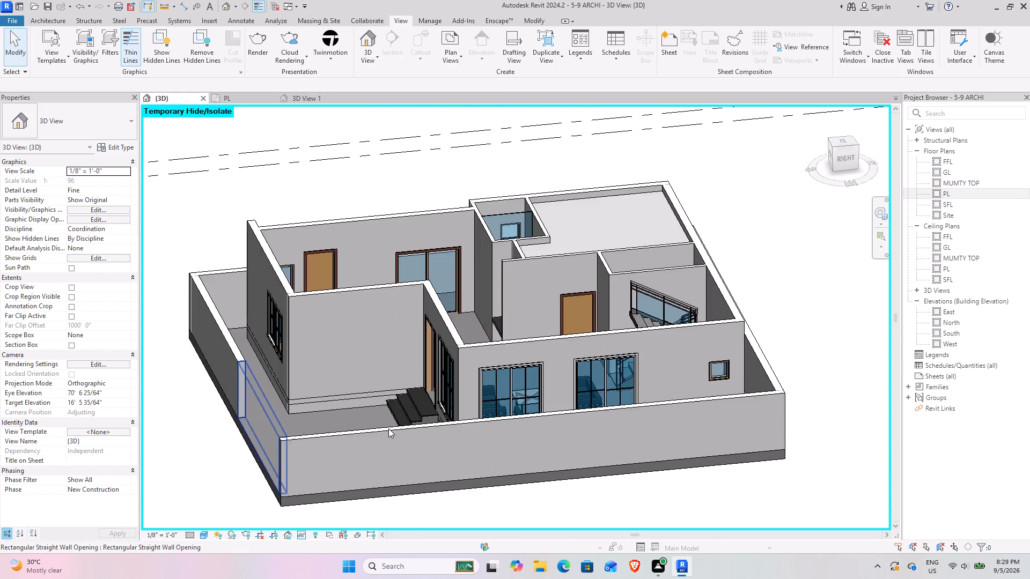
{"action": "middle_click_drag", "start_coordinate": [421, 426], "coordinate": [531, 425], "text": "shift"}
{"action": "middle_click_drag", "start_coordinate": [325, 425], "coordinate": [553, 425]}
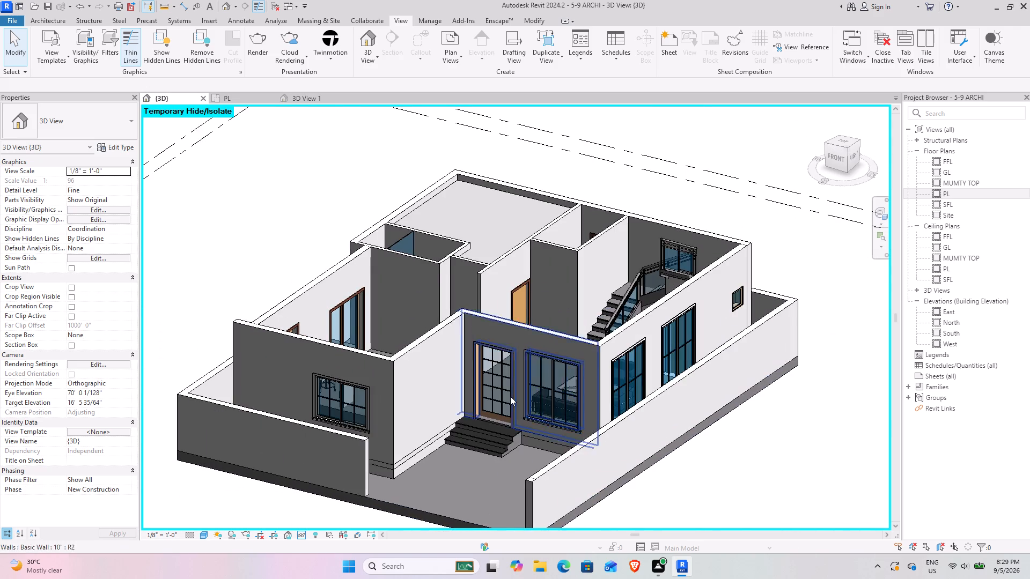
{"action": "scroll", "coordinate": [510, 396], "scroll_direction": "down", "scroll_amount": 4}
Restore the front-right isometric view and inspect the house's rear and right 10" walls, clearing the selection after each.
{"action": "left_click", "coordinate": [847, 152]}
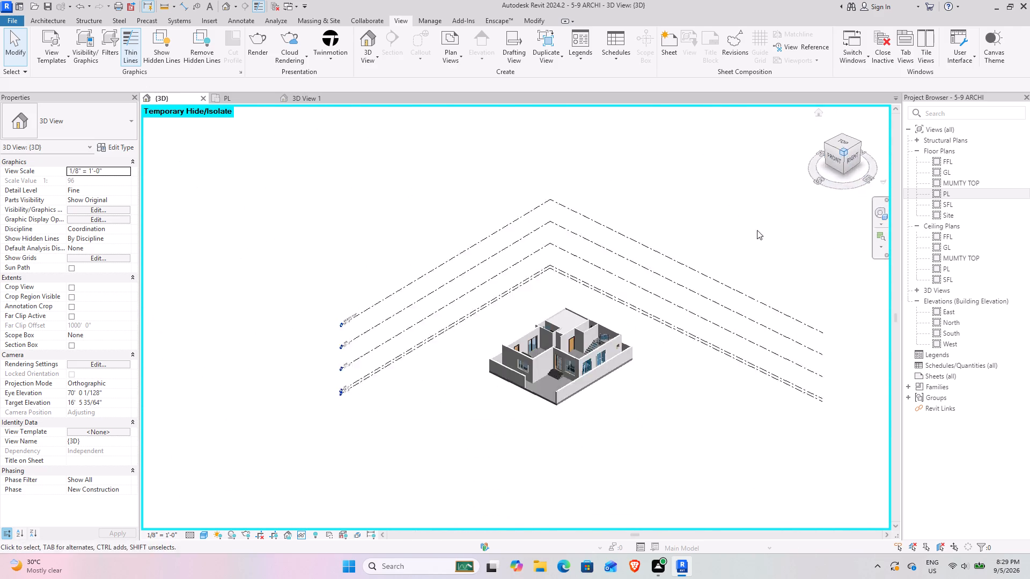
{"action": "scroll", "coordinate": [518, 358], "scroll_direction": "up", "scroll_amount": 4}
{"action": "scroll", "coordinate": [432, 318], "scroll_direction": "up", "scroll_amount": 9}
{"action": "middle_click_drag", "start_coordinate": [619, 312], "coordinate": [561, 346]}
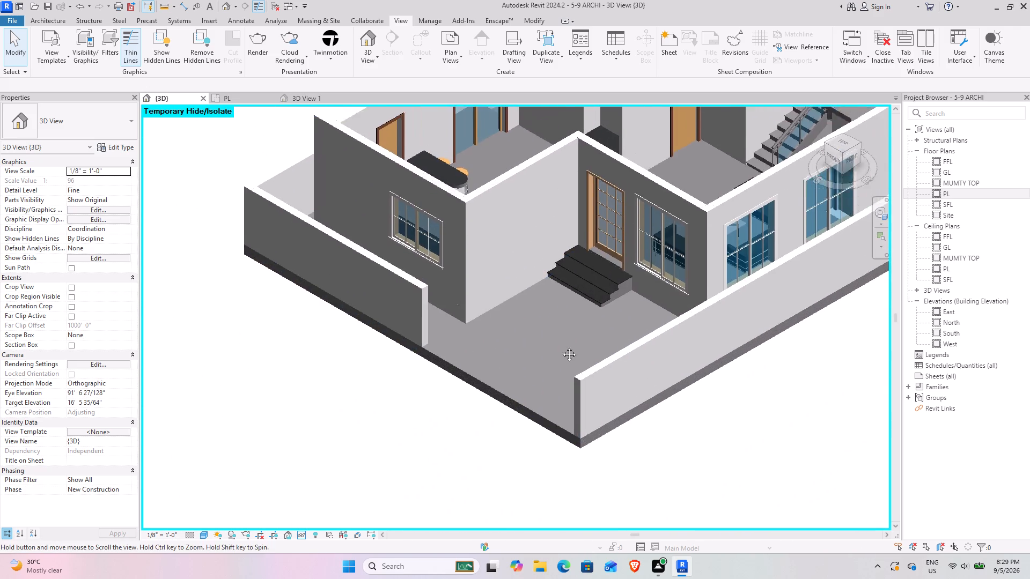
{"action": "middle_click_drag", "start_coordinate": [561, 346], "coordinate": [511, 405]}
{"action": "scroll", "coordinate": [511, 404], "scroll_direction": "down", "scroll_amount": 5}
{"action": "middle_click_drag", "start_coordinate": [588, 382], "coordinate": [586, 427]}
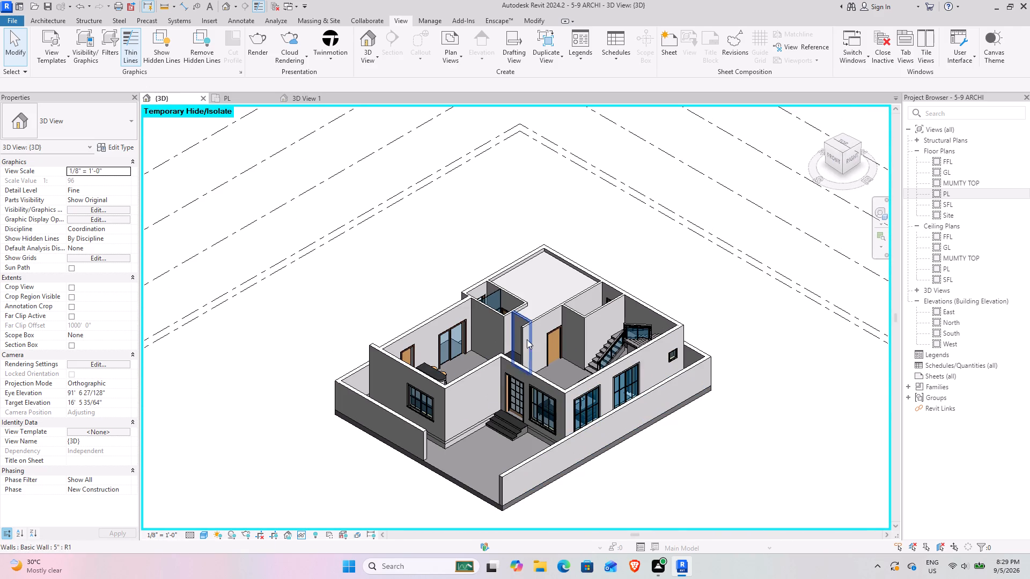
{"action": "left_click", "coordinate": [650, 310]}
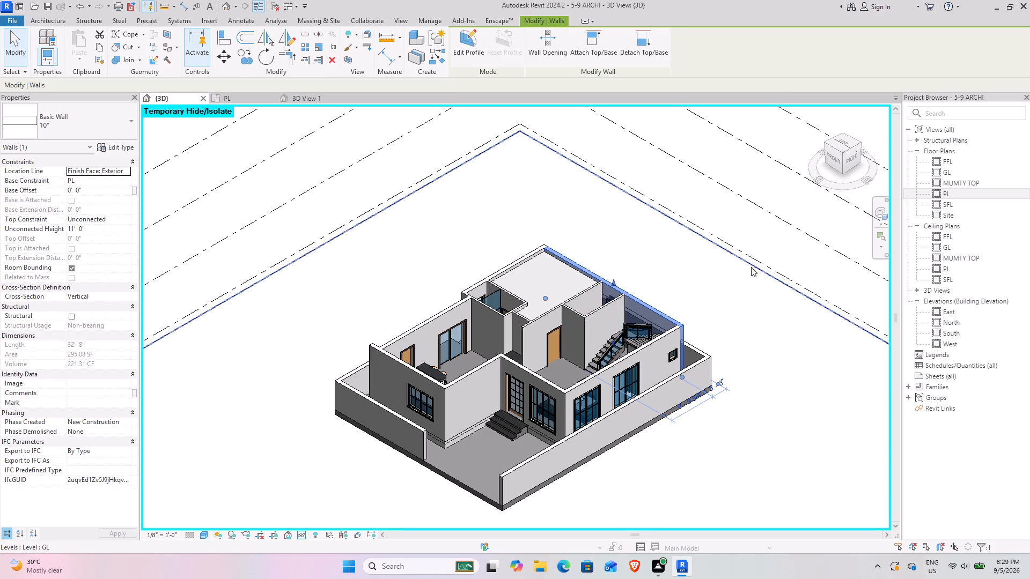
{"action": "left_click", "coordinate": [714, 311]}
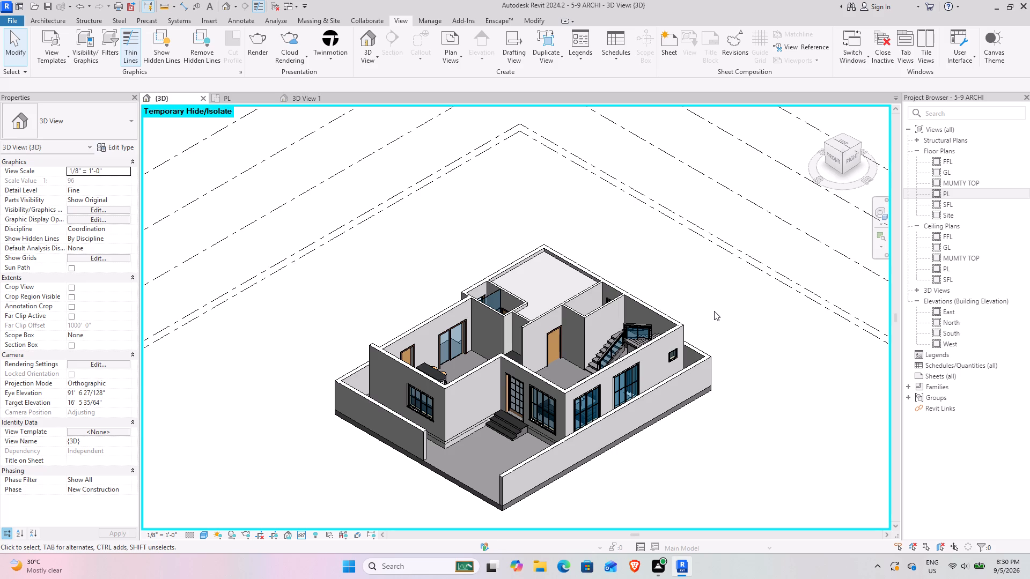
{"action": "left_click", "coordinate": [675, 332]}
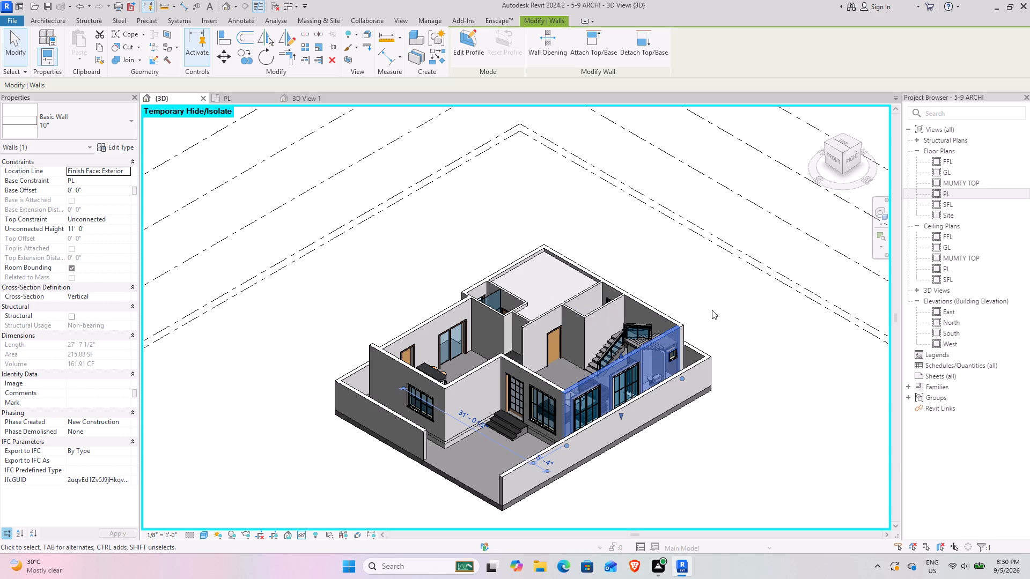
{"action": "left_click", "coordinate": [712, 310]}
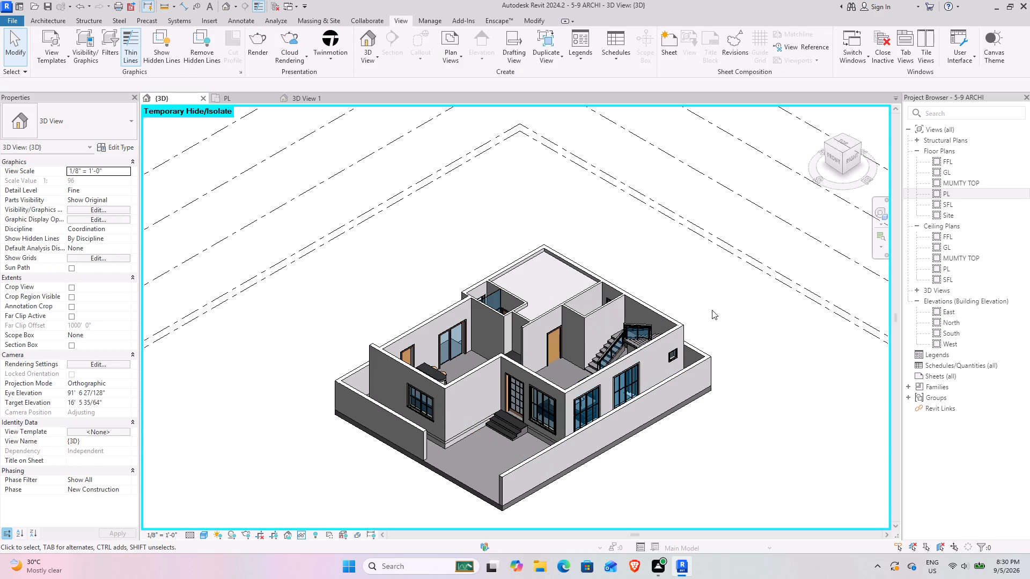
{"action": "left_click", "coordinate": [658, 346]}
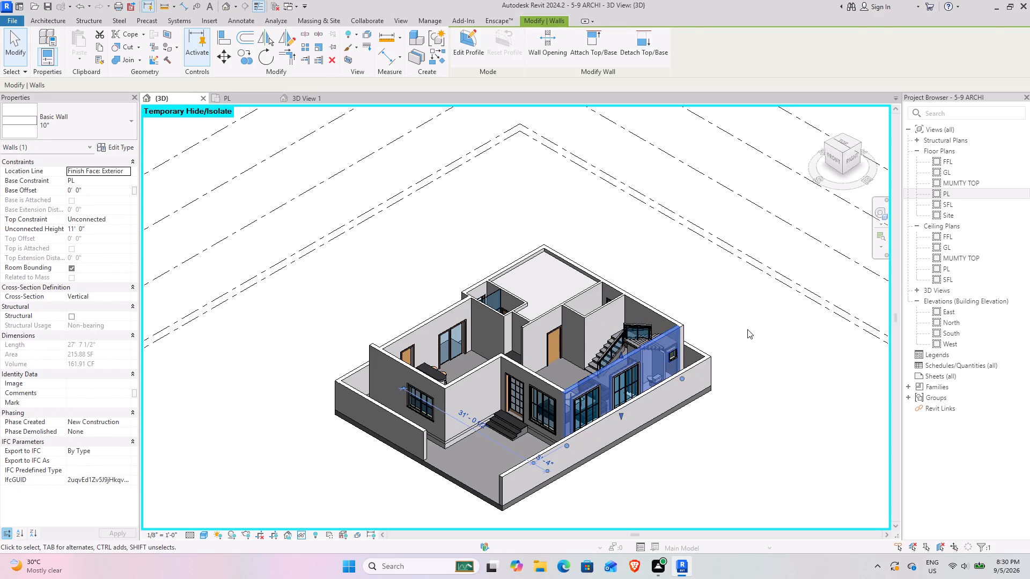
{"action": "left_click", "coordinate": [747, 329]}
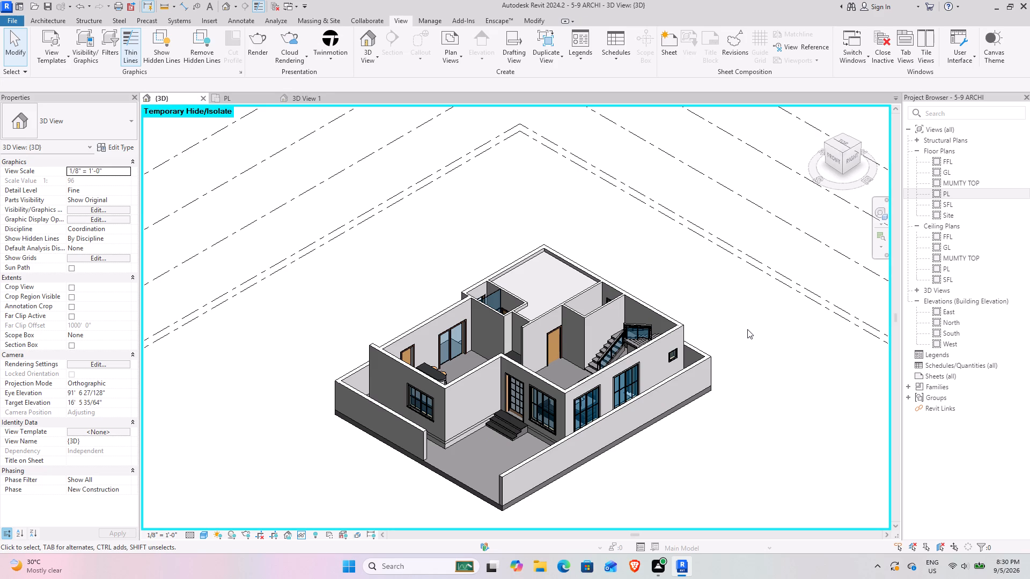
Inspect the right facade, the staircase's glass-panel railing and the stair itself, and clear the selection.
{"action": "middle_click_drag", "start_coordinate": [574, 364], "coordinate": [547, 300]}
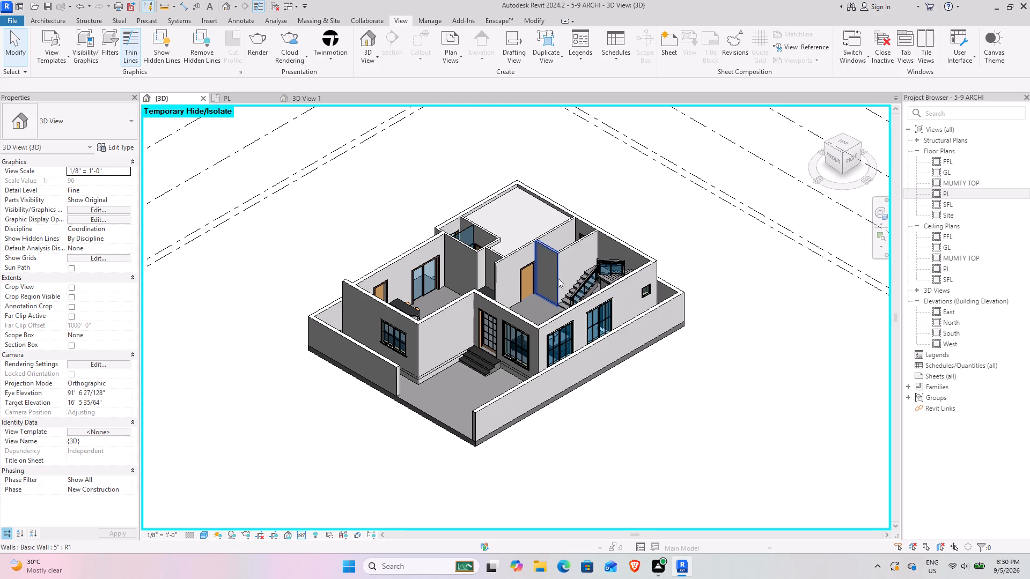
{"action": "left_click", "coordinate": [575, 305]}
{"action": "left_click", "coordinate": [698, 364]}
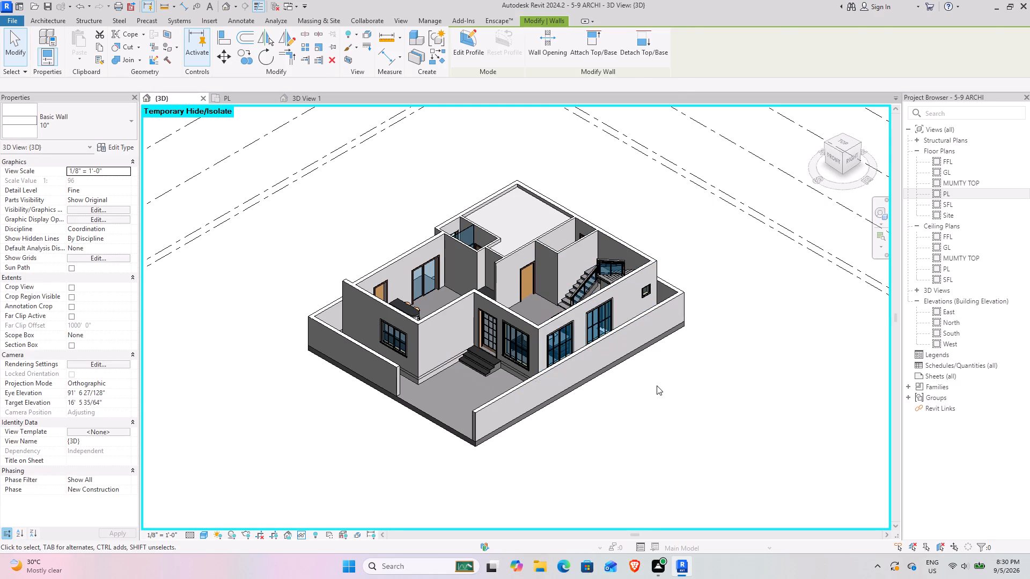
{"action": "scroll", "coordinate": [588, 277], "scroll_direction": "up", "scroll_amount": 4}
{"action": "left_click", "coordinate": [634, 256]}
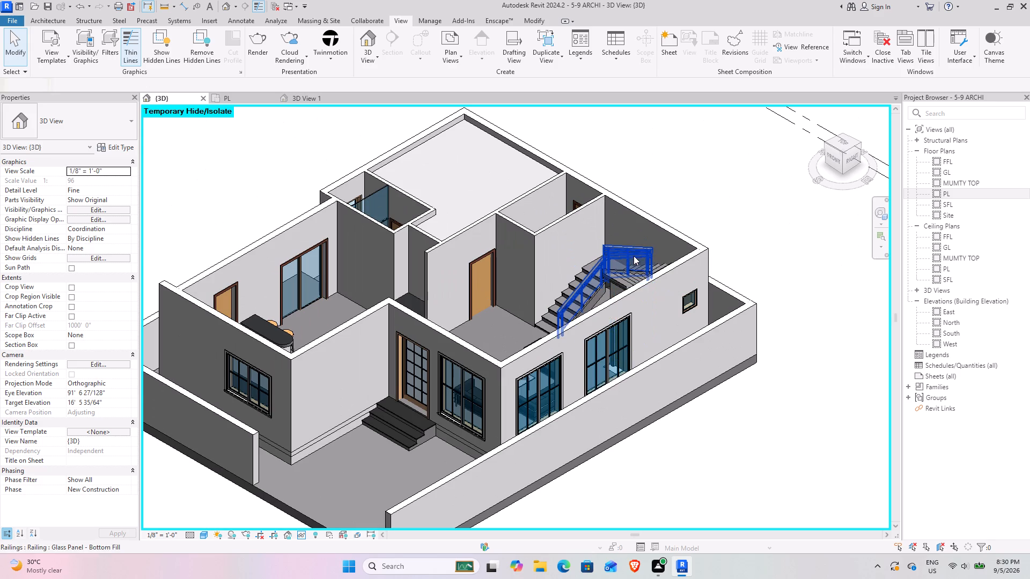
{"action": "left_click", "coordinate": [560, 295]}
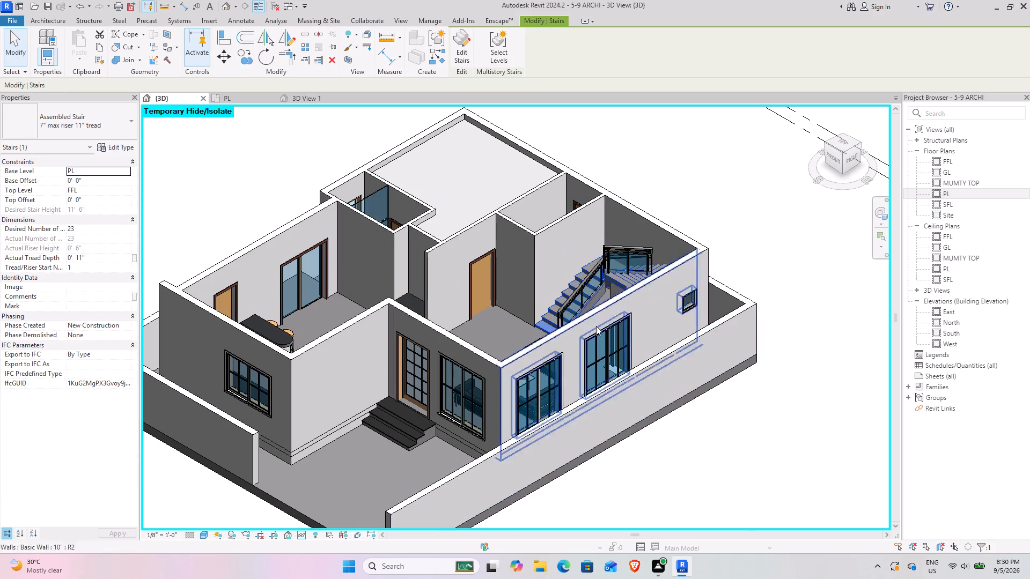
{"action": "left_click", "coordinate": [743, 233]}
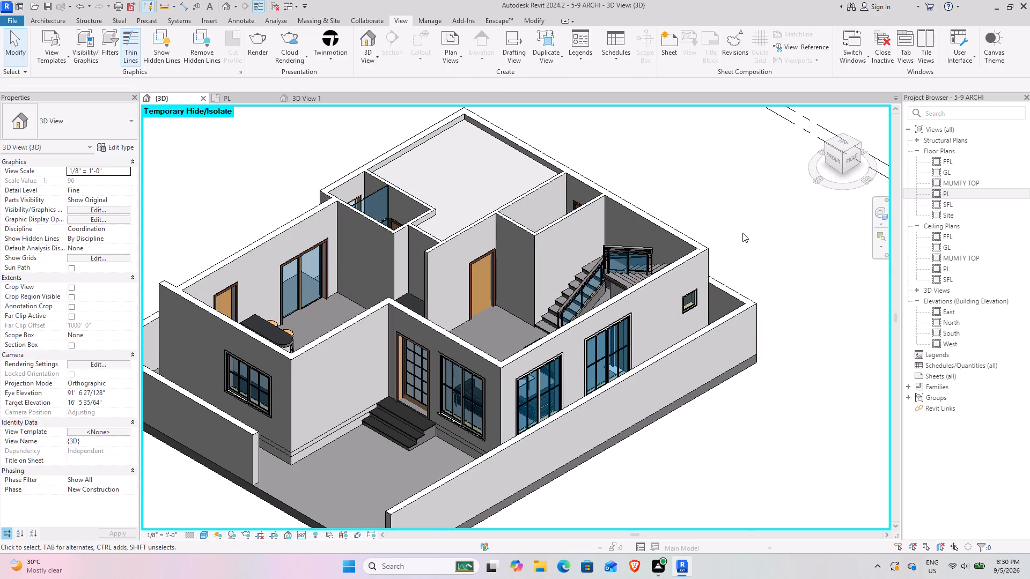
Inspect the glazed entrance door, the front window beside it and the right facade's 6'X7' sliding window nearest the front corner.
{"action": "middle_click_drag", "start_coordinate": [507, 343], "coordinate": [609, 295]}
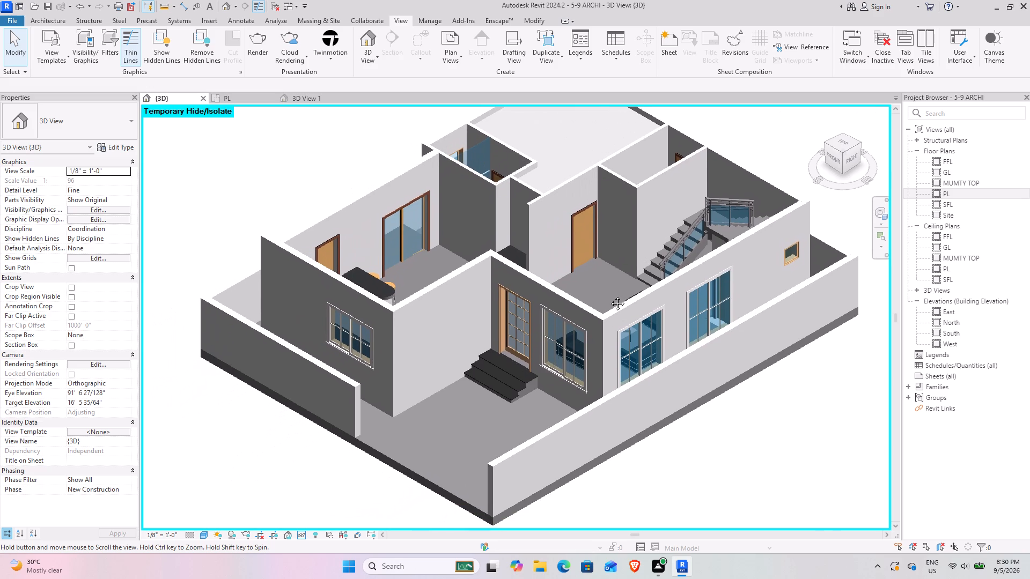
{"action": "middle_click_drag", "start_coordinate": [609, 295], "coordinate": [615, 318]}
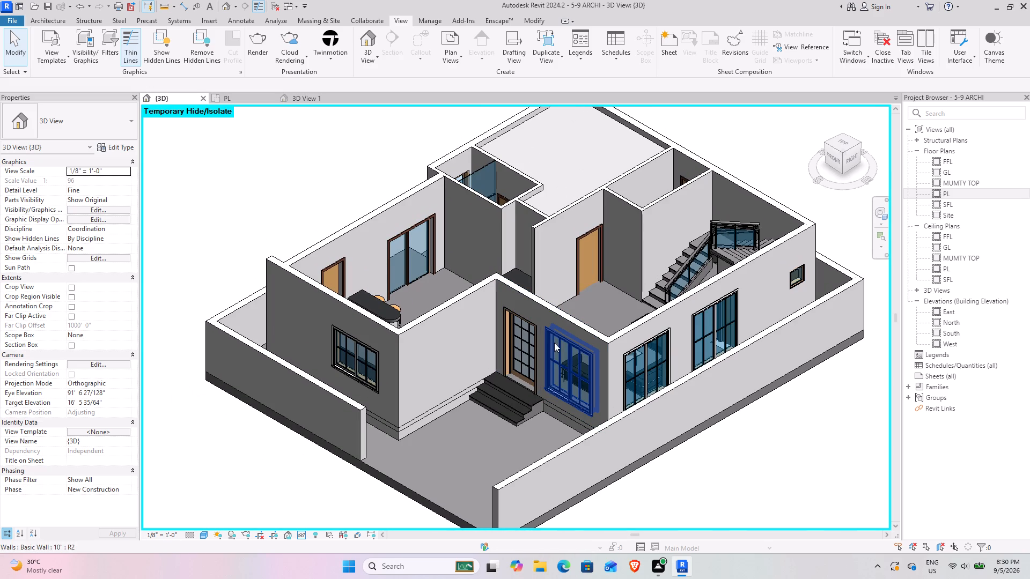
{"action": "left_click", "coordinate": [523, 334]}
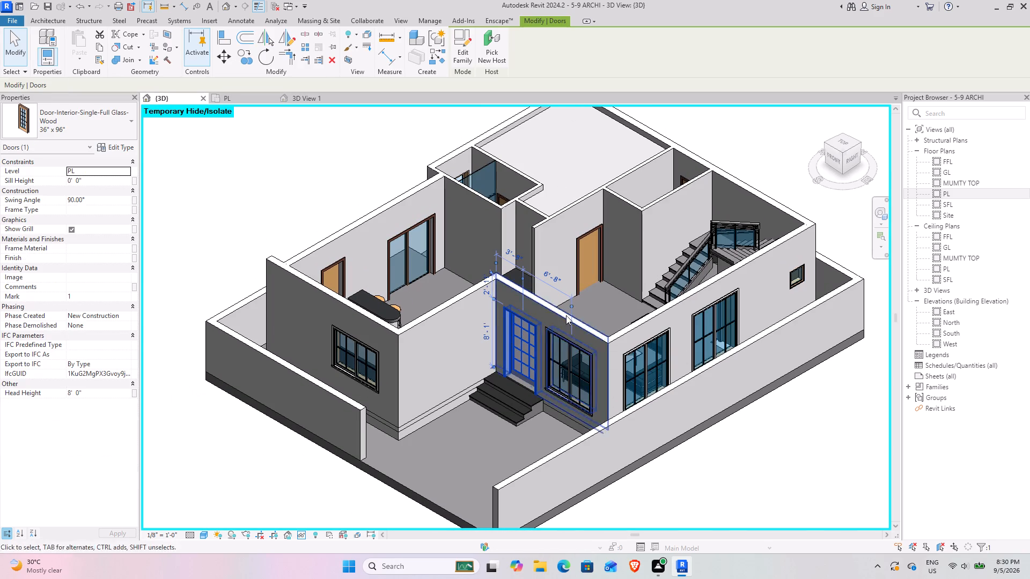
{"action": "left_click", "coordinate": [613, 298]}
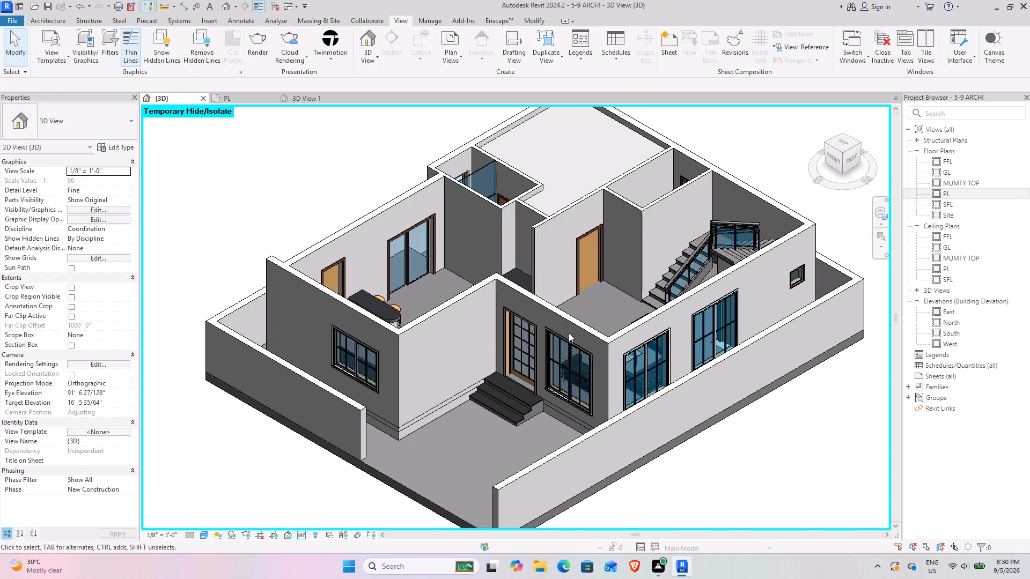
{"action": "left_click", "coordinate": [565, 344]}
{"action": "left_click", "coordinate": [593, 300]}
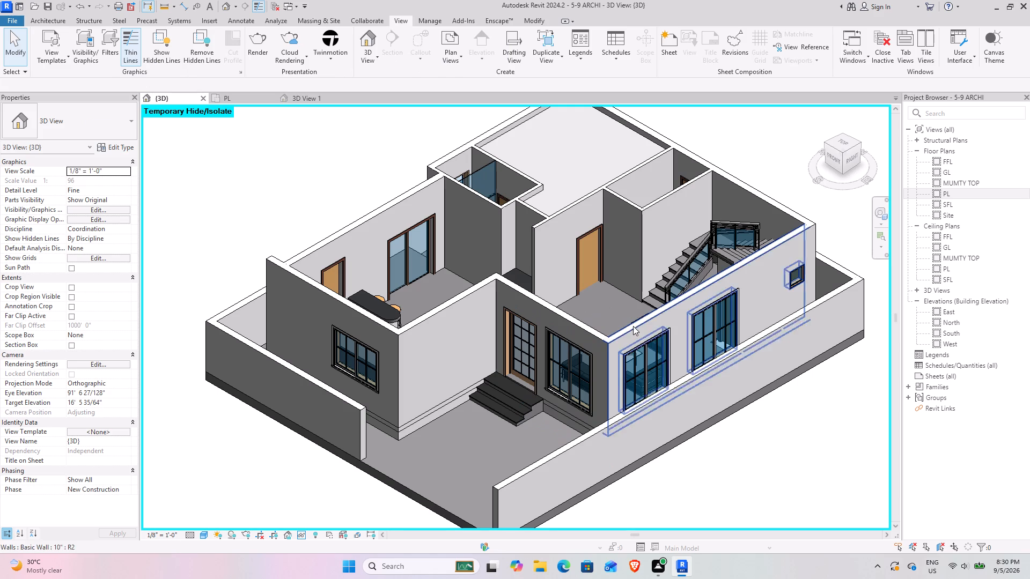
{"action": "left_click", "coordinate": [648, 351]}
{"action": "left_click", "coordinate": [766, 446]}
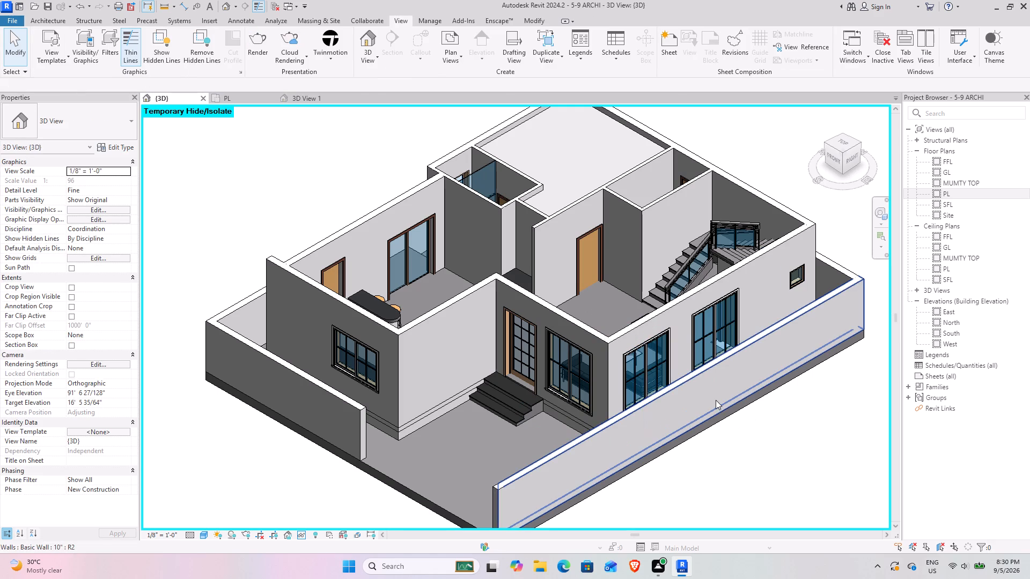
{"action": "left_click", "coordinate": [662, 377]}
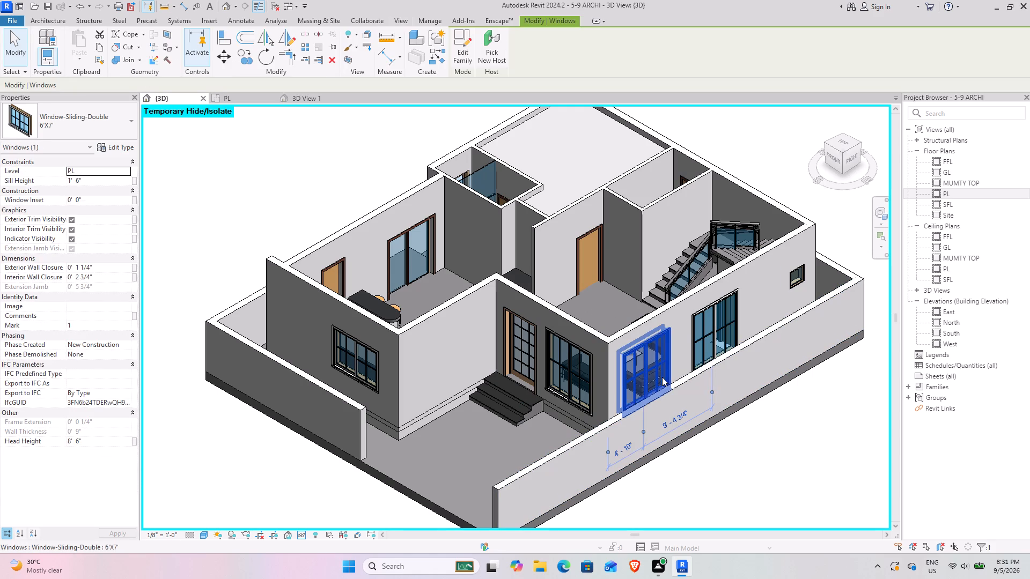
{"action": "left_click", "coordinate": [754, 442]}
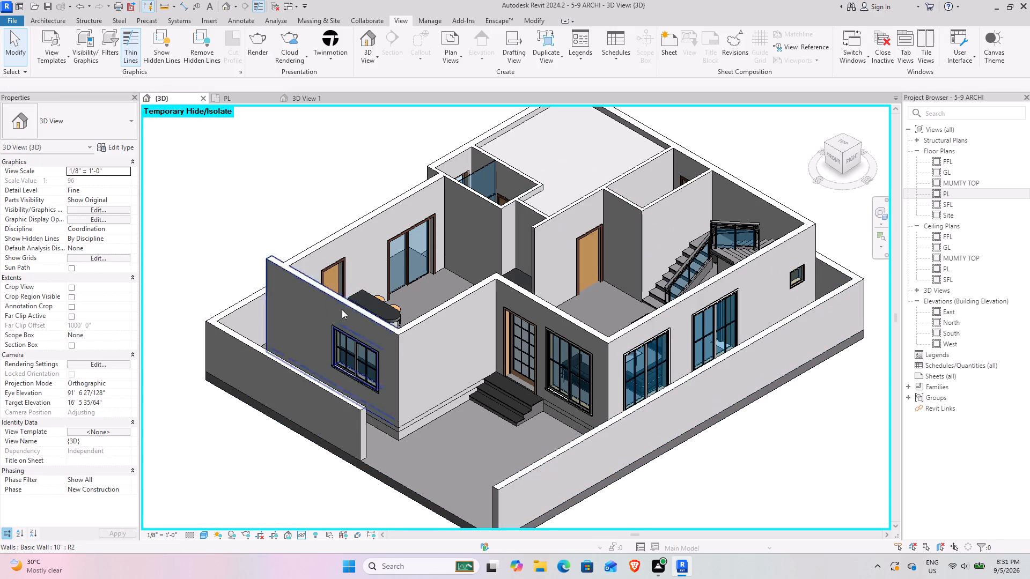
Examine the front and right facade windows and the 10" wall around the entrance, and clear the selection.
{"action": "scroll", "coordinate": [446, 359], "scroll_direction": "down", "scroll_amount": 2}
{"action": "middle_click_drag", "start_coordinate": [435, 387], "coordinate": [423, 366]}
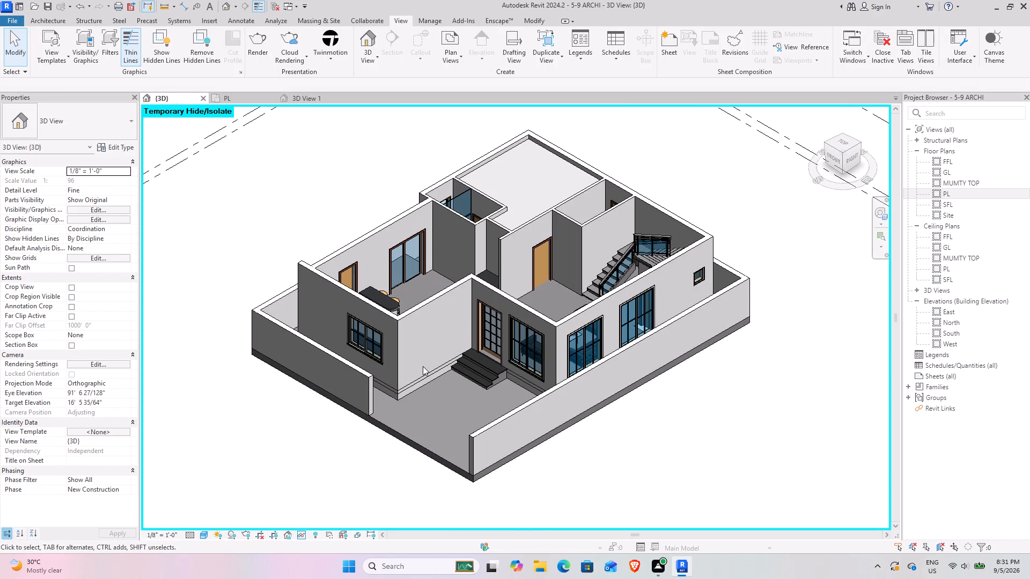
{"action": "left_click", "coordinate": [531, 336]}
{"action": "left_click", "coordinate": [745, 428]}
{"action": "left_click", "coordinate": [652, 296]}
{"action": "left_click", "coordinate": [735, 392]}
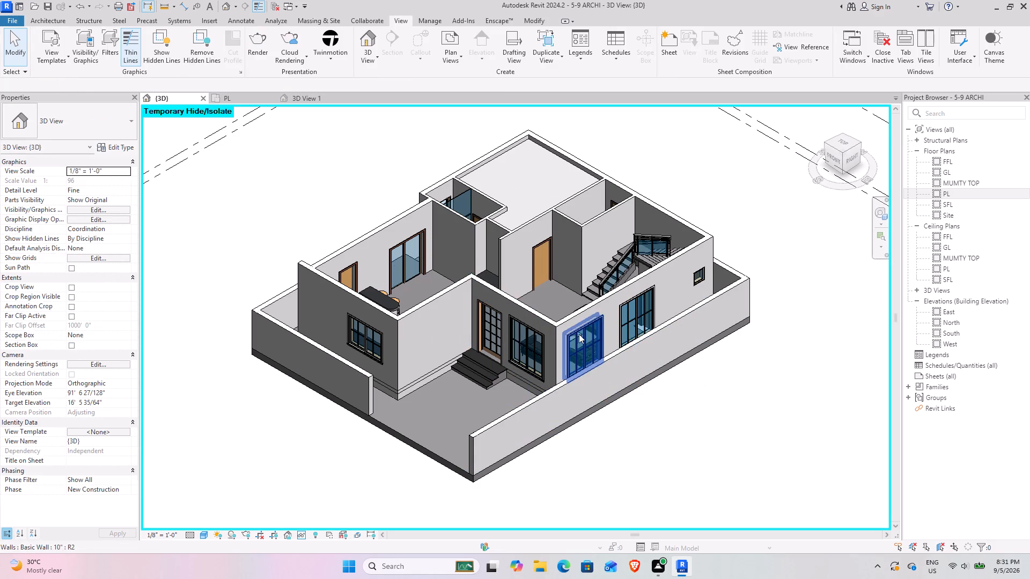
{"action": "left_click", "coordinate": [579, 334]}
{"action": "left_click", "coordinate": [531, 324]}
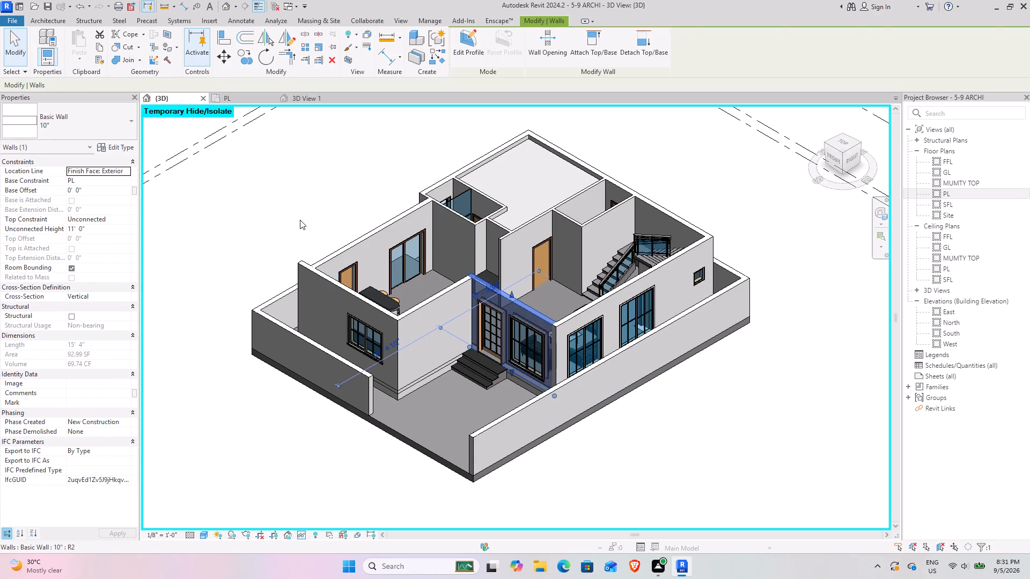
{"action": "left_click", "coordinate": [300, 220]}
Recheck the window beside the entrance and the right facade's two large sliding windows one by one.
{"action": "middle_click_drag", "start_coordinate": [623, 217], "coordinate": [661, 244]}
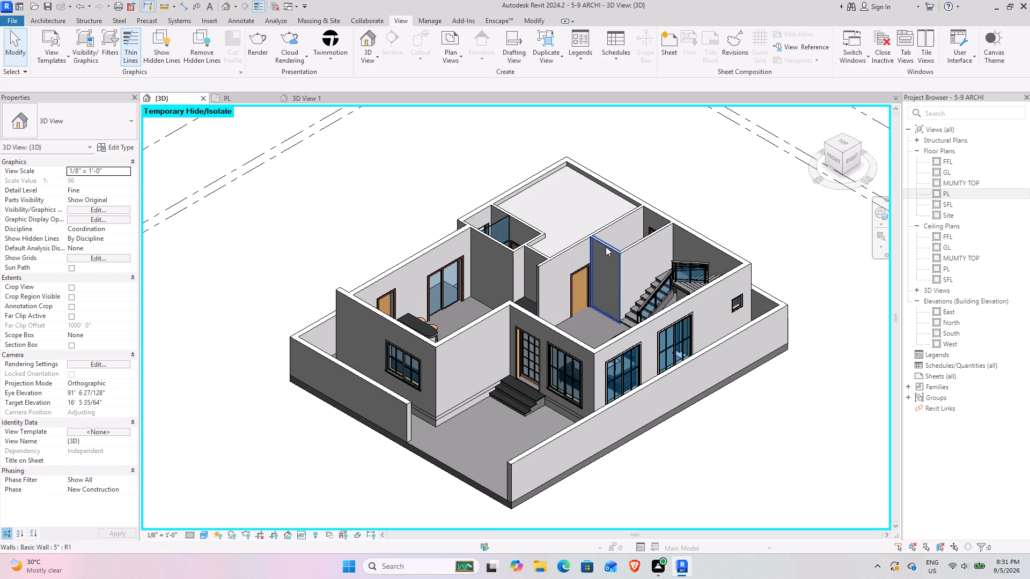
{"action": "left_click", "coordinate": [573, 366]}
{"action": "left_click", "coordinate": [707, 411]}
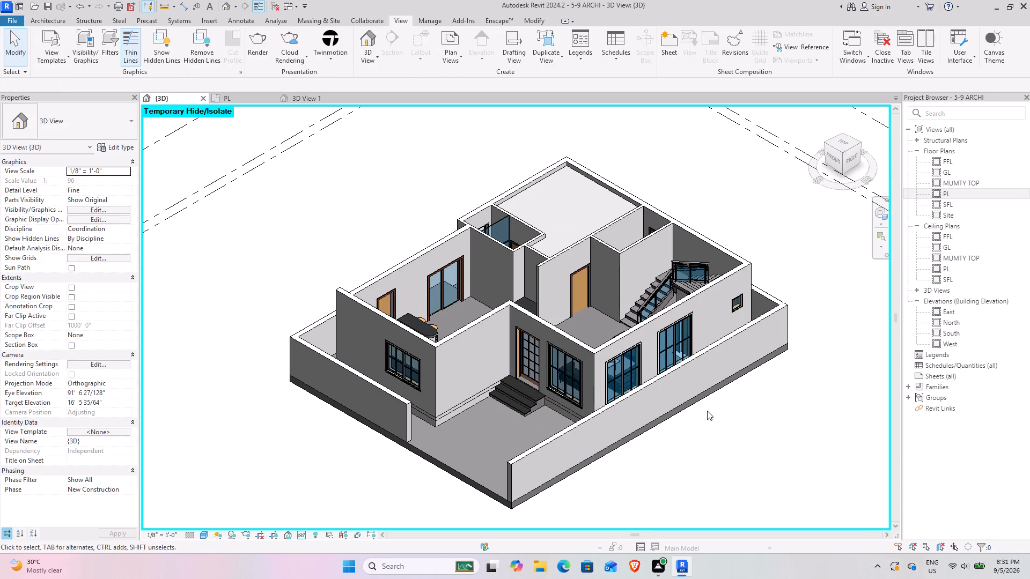
{"action": "left_click", "coordinate": [627, 361]}
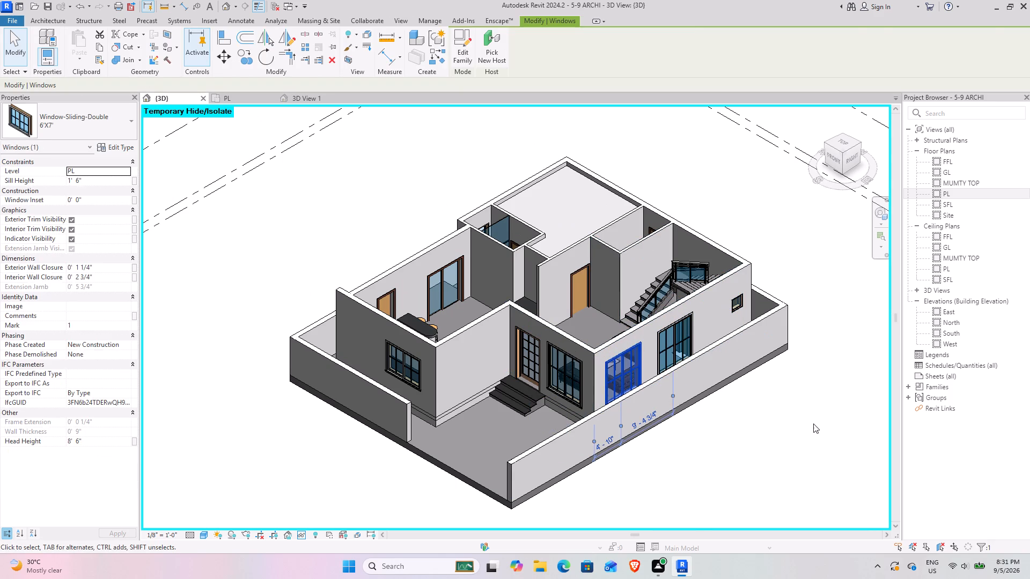
{"action": "left_click", "coordinate": [778, 436]}
{"action": "left_click", "coordinate": [675, 337]}
{"action": "left_click", "coordinate": [775, 428]}
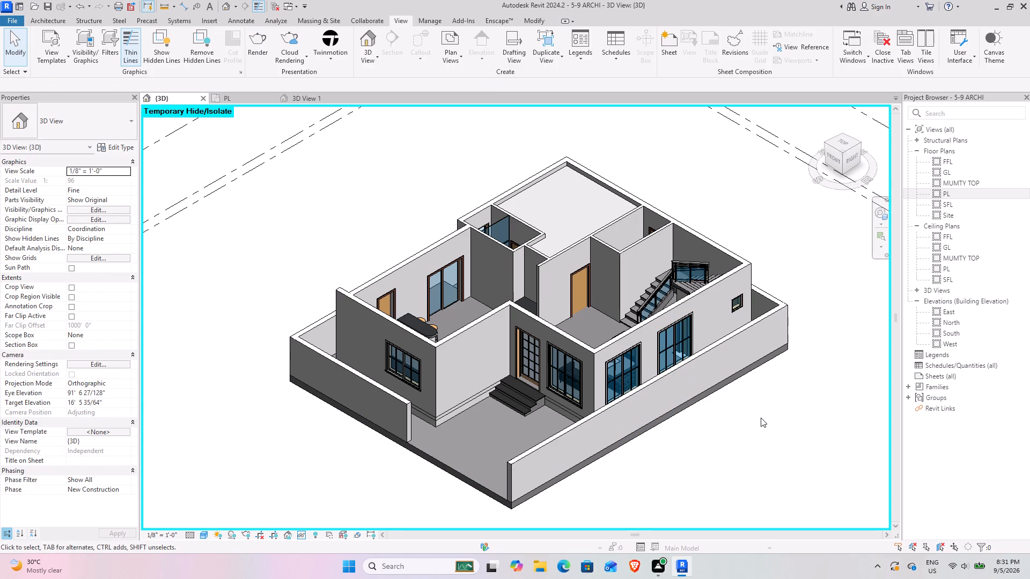
Inspect the bedroom's inner wall corner and its GWB on Mtl. Stud ceiling, and clear the selection.
{"action": "left_click", "coordinate": [546, 242]}
{"action": "left_click", "coordinate": [436, 200]}
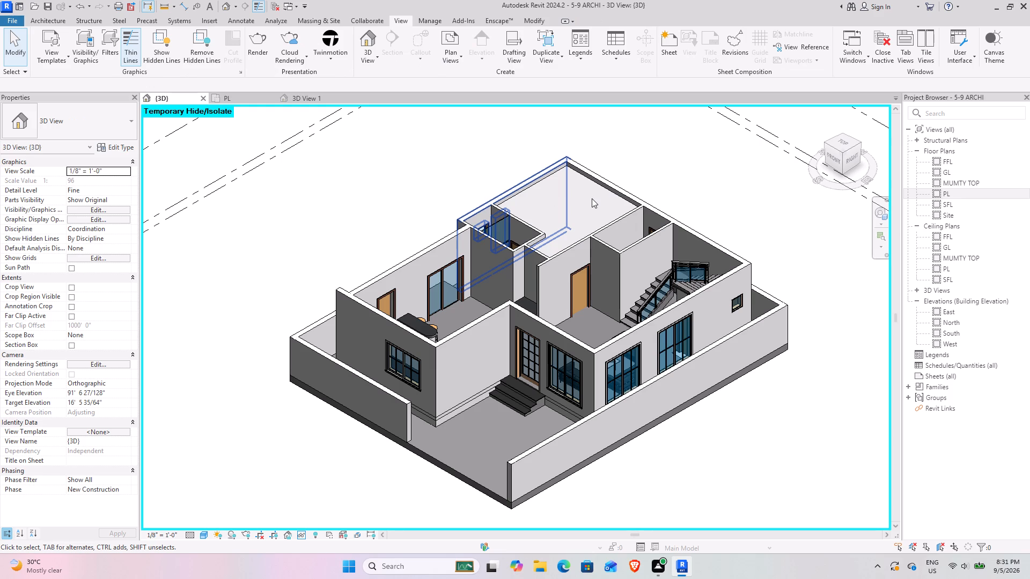
{"action": "left_click", "coordinate": [609, 191]}
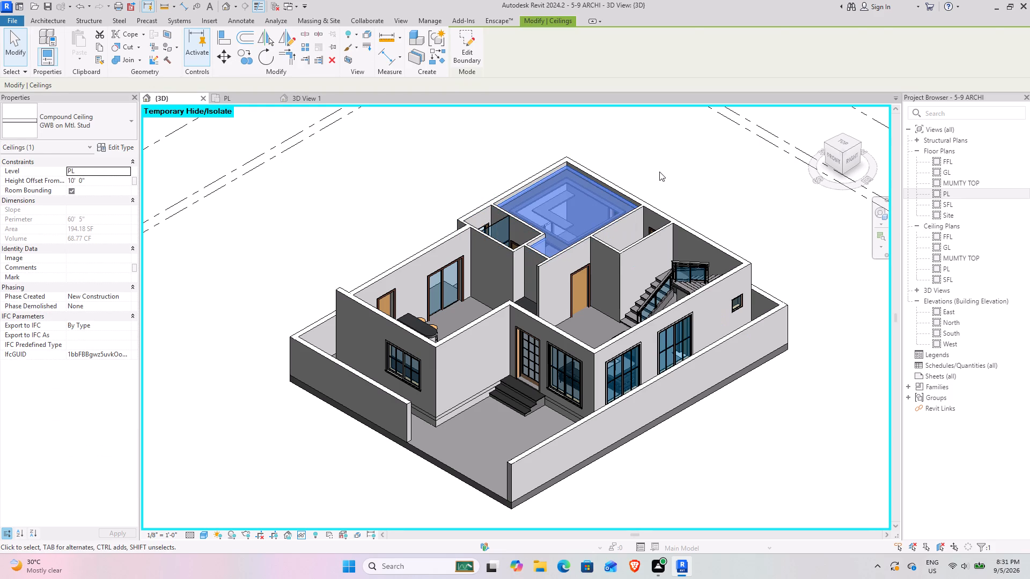
{"action": "left_click", "coordinate": [659, 172]}
Inspect the bedroom's false ceiling in the 3D View 1 camera view, return to the {3D} view and clear the selection.
{"action": "left_click", "coordinate": [314, 99]}
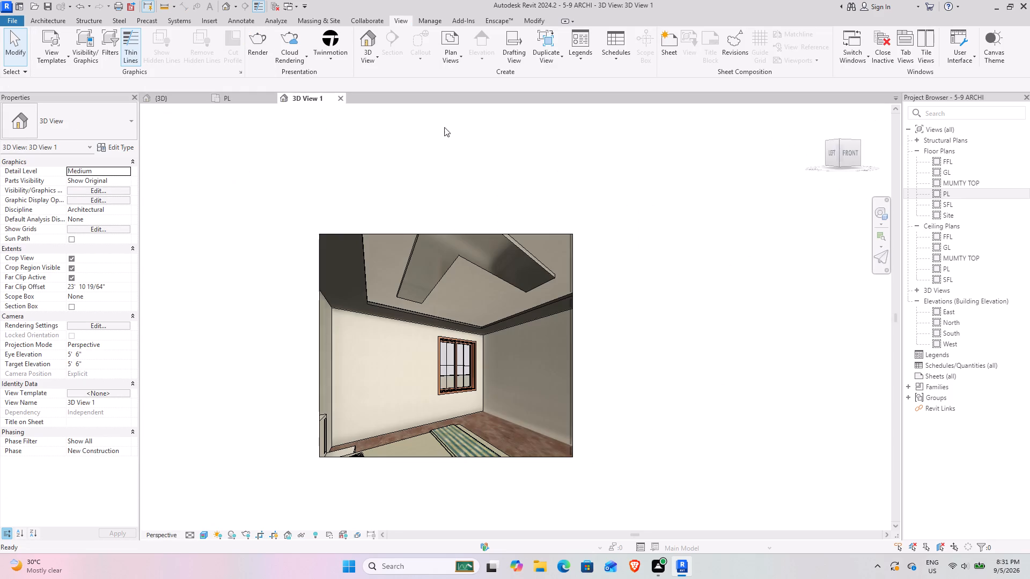
{"action": "left_click", "coordinate": [506, 285]}
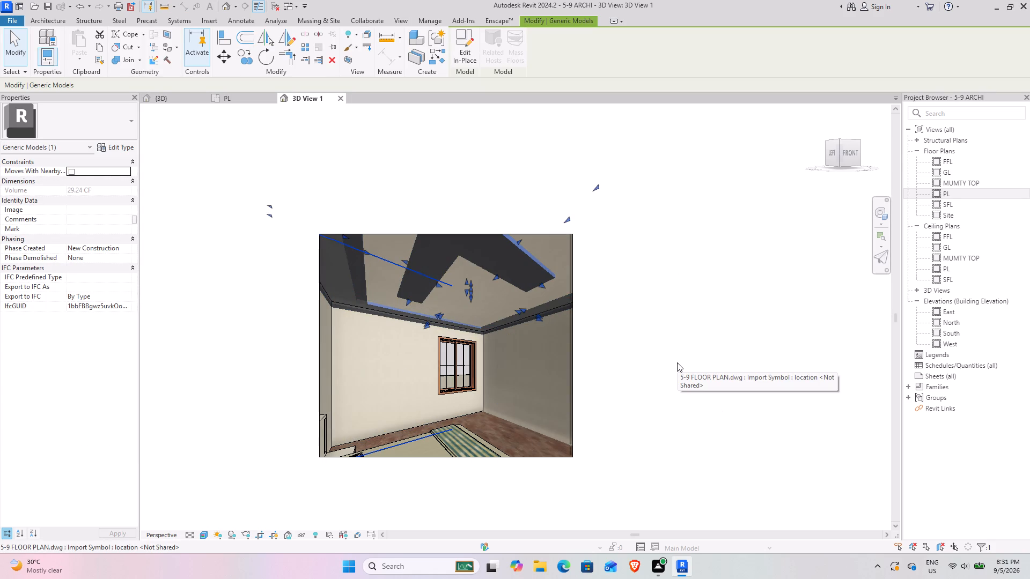
{"action": "scroll", "coordinate": [461, 285], "scroll_direction": "up", "scroll_amount": 4}
{"action": "scroll", "coordinate": [529, 298], "scroll_direction": "up", "scroll_amount": 5}
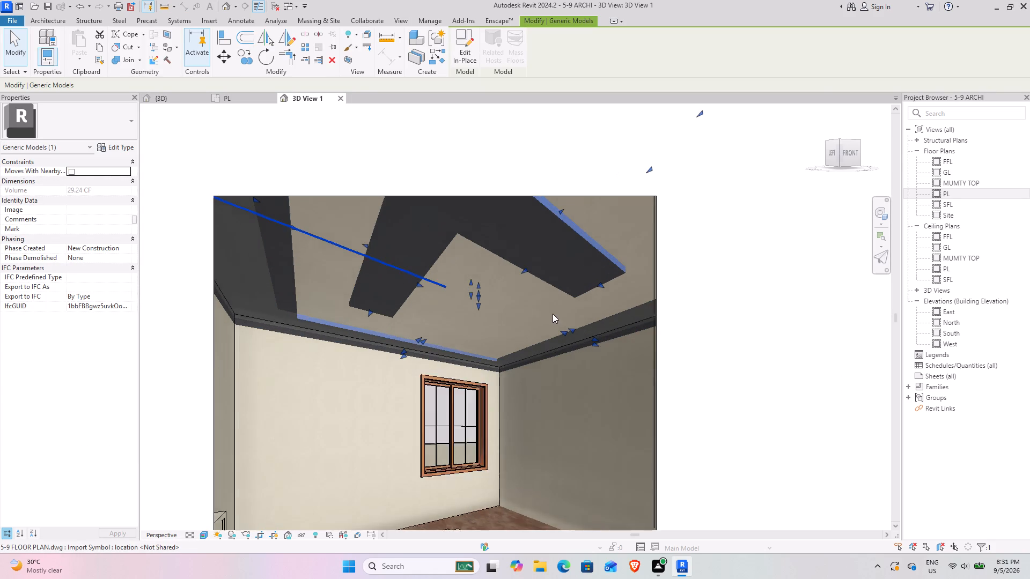
{"action": "scroll", "coordinate": [554, 315], "scroll_direction": "up", "scroll_amount": 4}
{"action": "scroll", "coordinate": [491, 331], "scroll_direction": "down", "scroll_amount": 12}
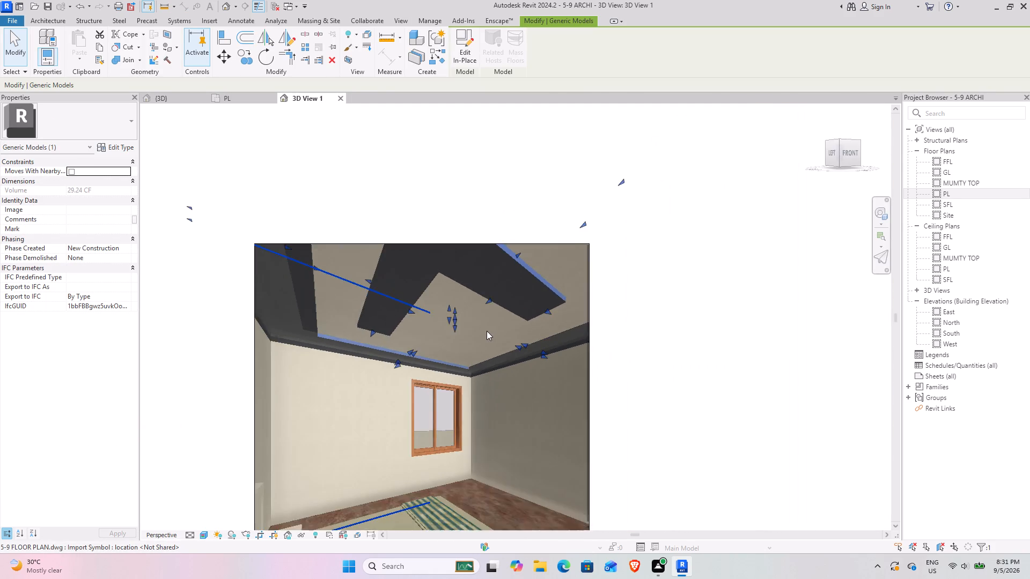
{"action": "scroll", "coordinate": [487, 331], "scroll_direction": "down", "scroll_amount": 4}
{"action": "left_click", "coordinate": [176, 96]}
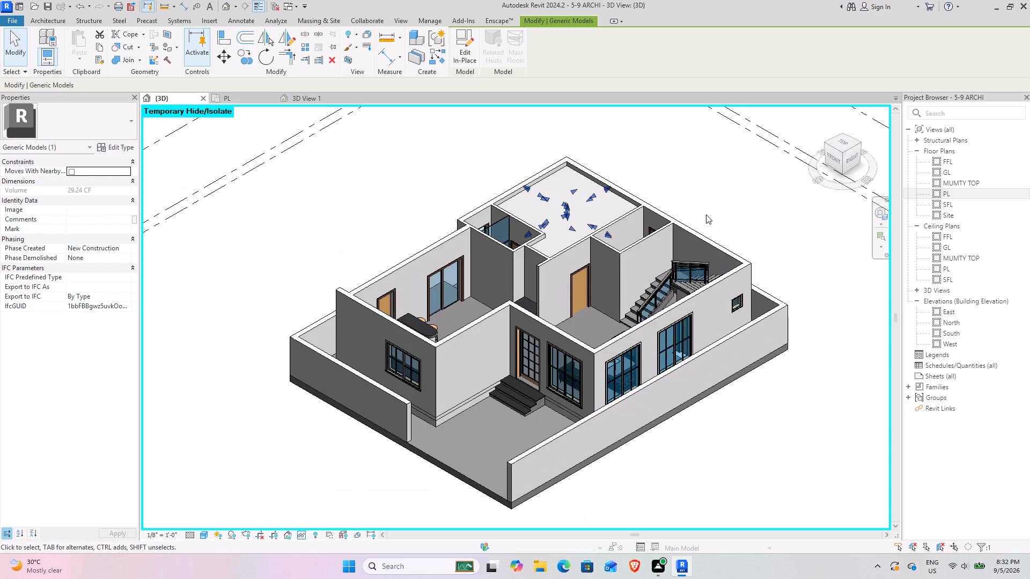
{"action": "left_click", "coordinate": [706, 214]}
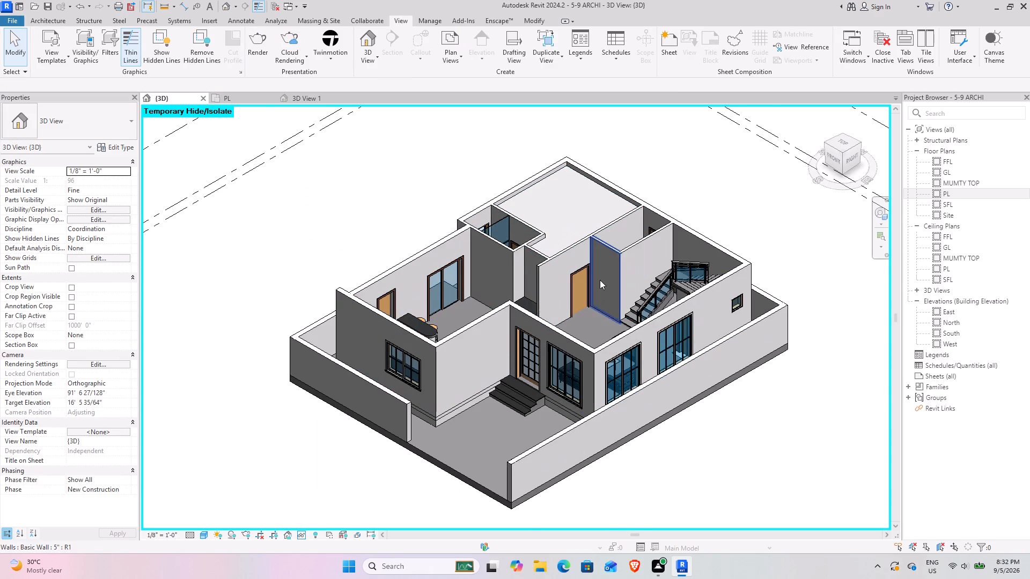
Examine the front window beside the entrance, the entrance steps and the base of the front walls one by one.
{"action": "scroll", "coordinate": [600, 280], "scroll_direction": "up", "scroll_amount": 3}
{"action": "middle_click_drag", "start_coordinate": [594, 277], "coordinate": [474, 231]}
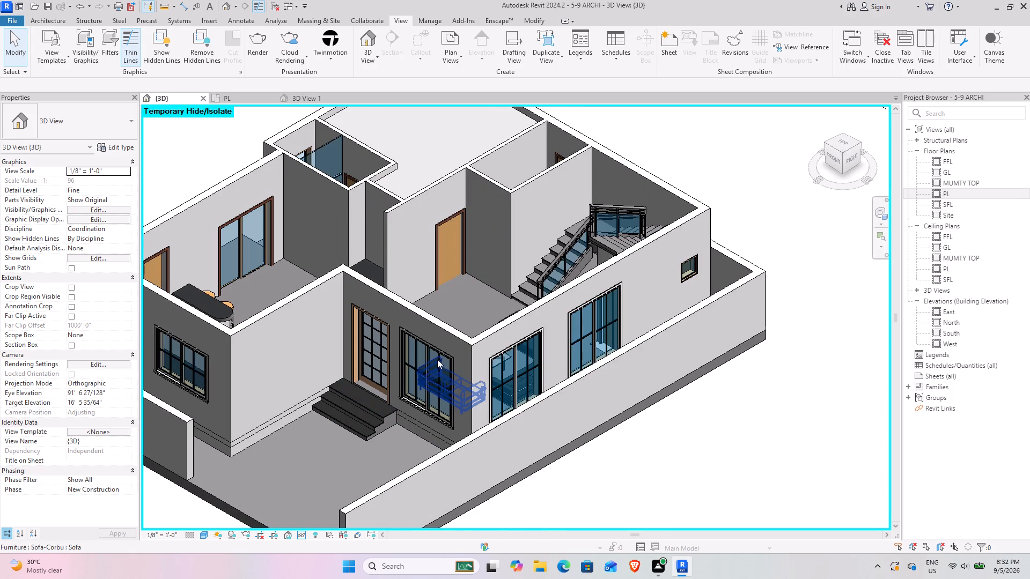
{"action": "left_click", "coordinate": [438, 357]}
{"action": "left_click", "coordinate": [776, 487]}
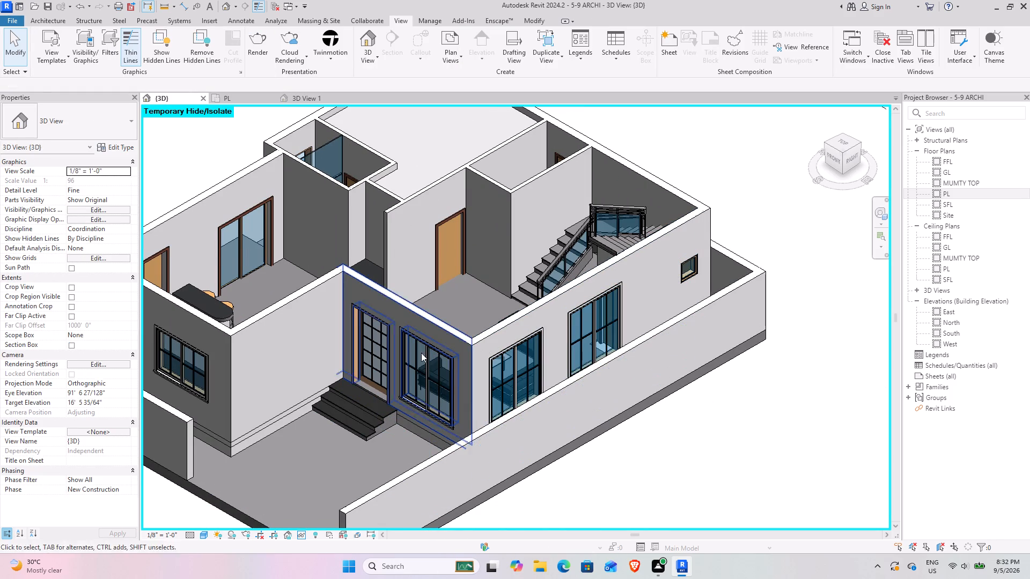
{"action": "left_click", "coordinate": [377, 419]}
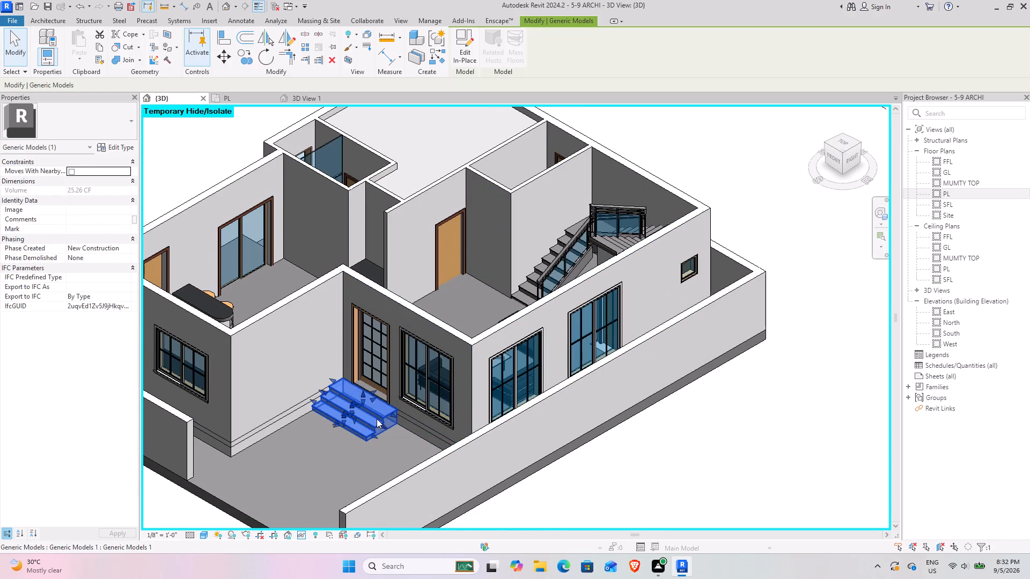
{"action": "left_click", "coordinate": [709, 497]}
{"action": "scroll", "coordinate": [356, 345], "scroll_direction": "down", "scroll_amount": 3}
{"action": "middle_click_drag", "start_coordinate": [351, 345], "coordinate": [408, 354]}
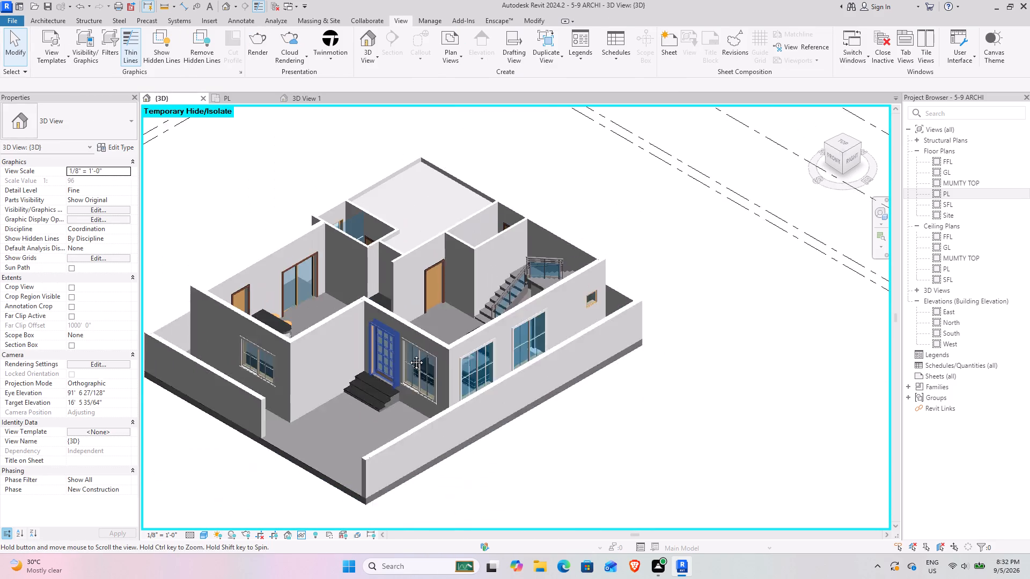
{"action": "middle_click_drag", "start_coordinate": [408, 354], "coordinate": [491, 343]}
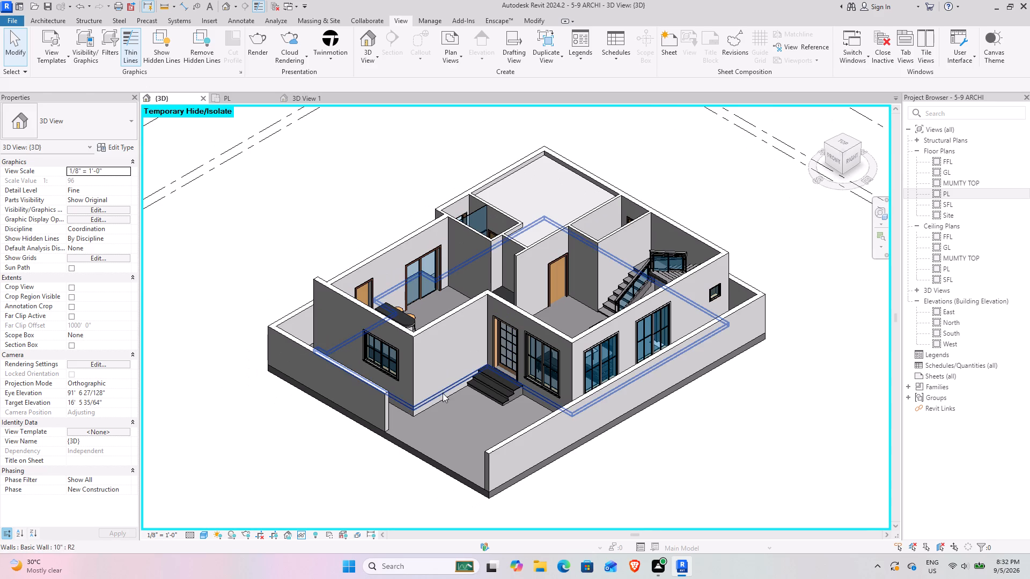
{"action": "left_click", "coordinate": [443, 393]}
{"action": "left_click", "coordinate": [459, 446]}
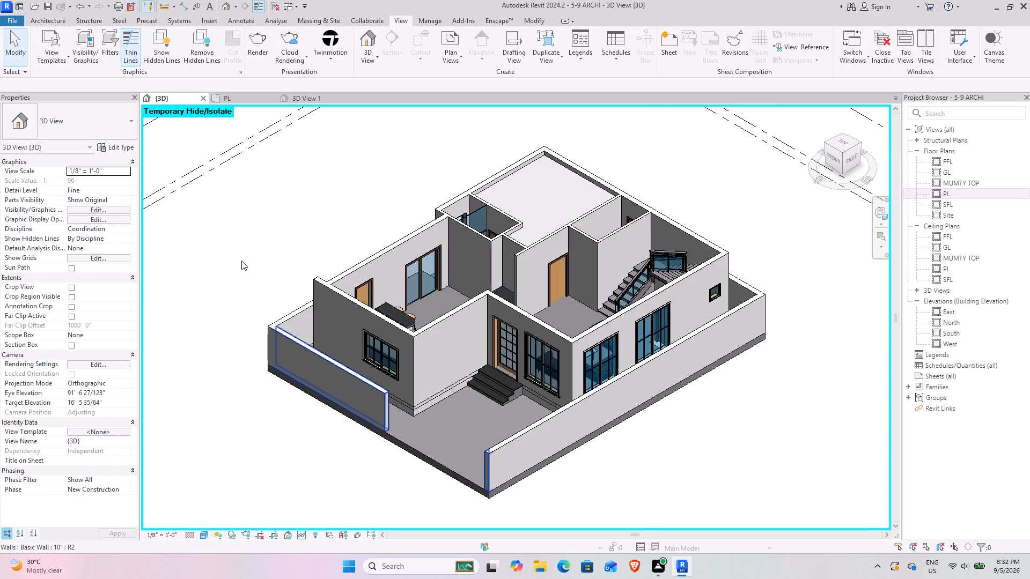
Inspect the bedroom's GWB on Mtl. Stud ceiling and the 10" rear wall behind the staircase, and clear the selection.
{"action": "left_click", "coordinate": [572, 173]}
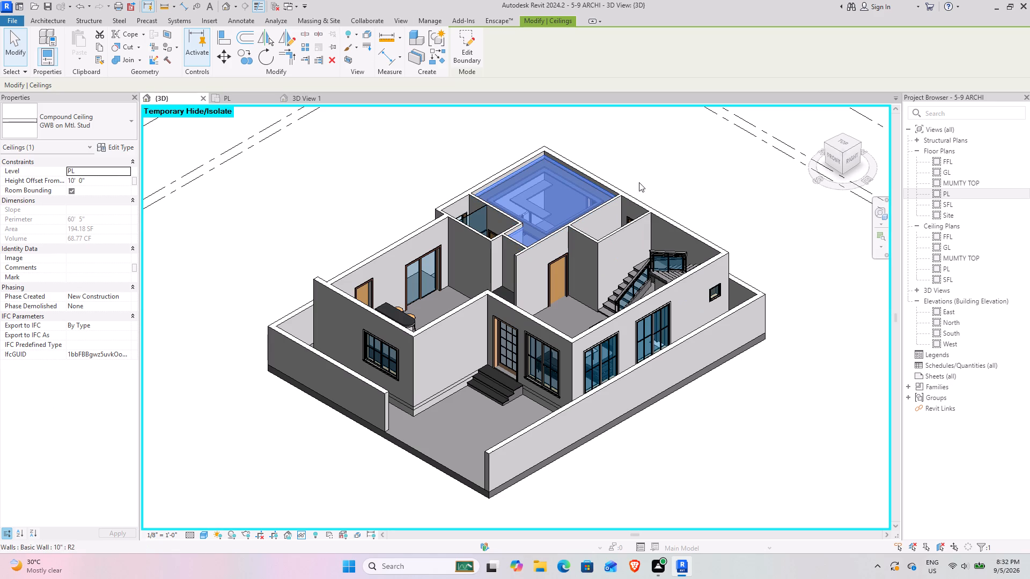
{"action": "left_click", "coordinate": [709, 241]}
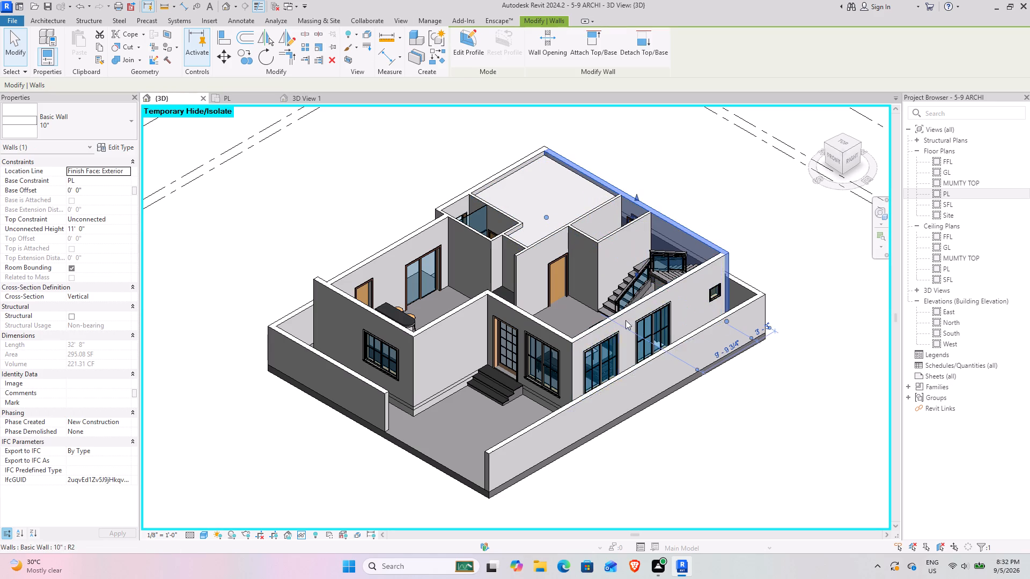
{"action": "left_click", "coordinate": [585, 397]}
{"action": "left_click", "coordinate": [726, 471]}
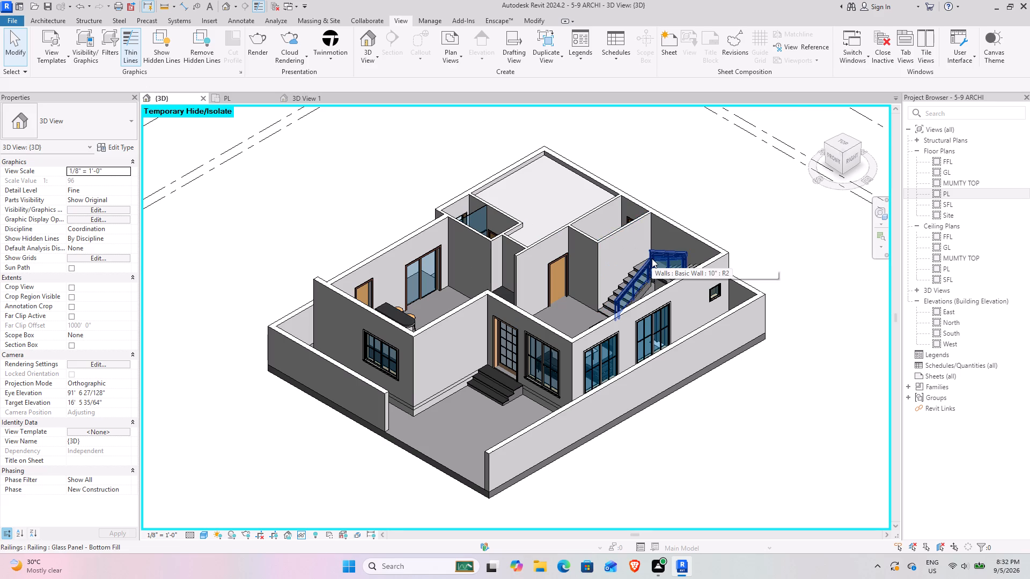
{"action": "scroll", "coordinate": [652, 258], "scroll_direction": "down", "scroll_amount": 4}
{"action": "middle_click_drag", "start_coordinate": [611, 276], "coordinate": [617, 321]}
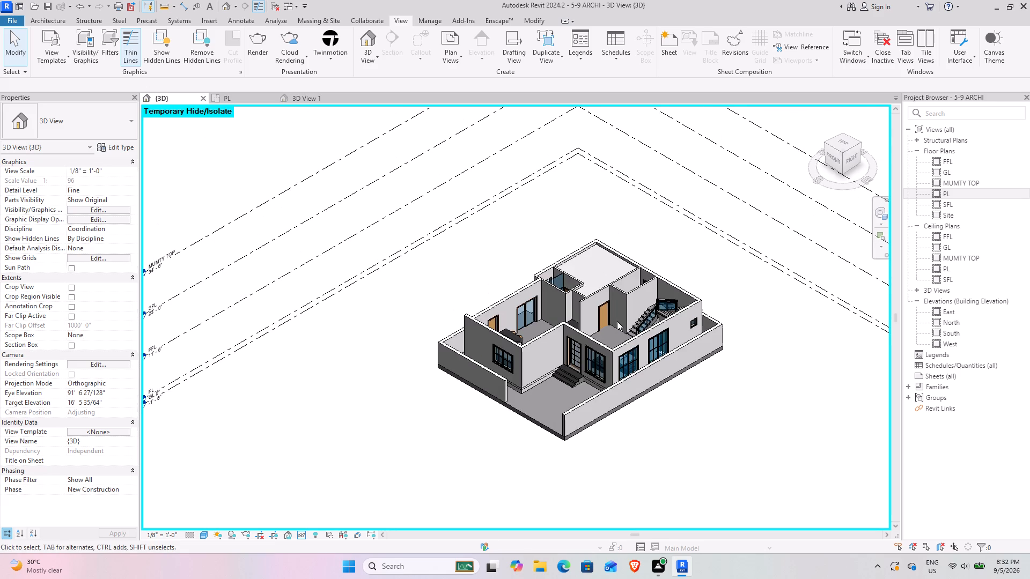
Examine the right facade's large sliding window nearest the front corner, its small window near the rear, and the entrance area.
{"action": "scroll", "coordinate": [617, 321], "scroll_direction": "up", "scroll_amount": 3}
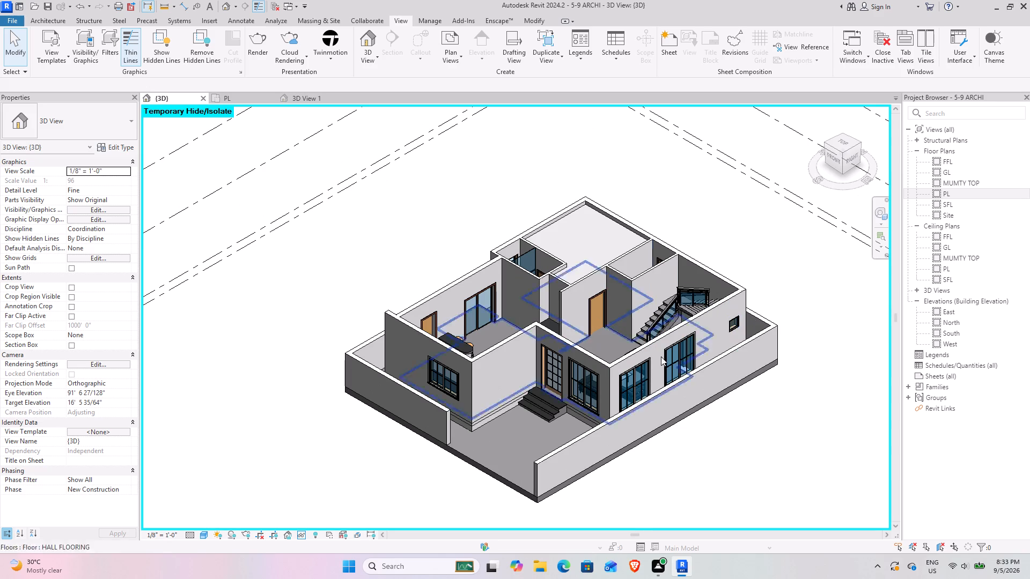
{"action": "left_click", "coordinate": [642, 369]}
{"action": "left_click", "coordinate": [762, 439]}
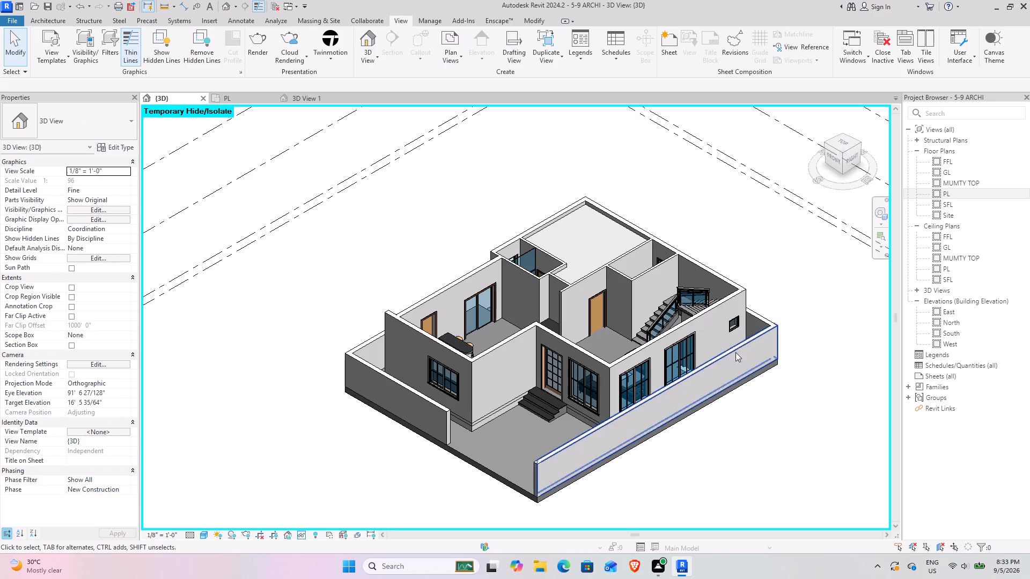
{"action": "left_click", "coordinate": [740, 328]}
{"action": "left_click", "coordinate": [841, 460]}
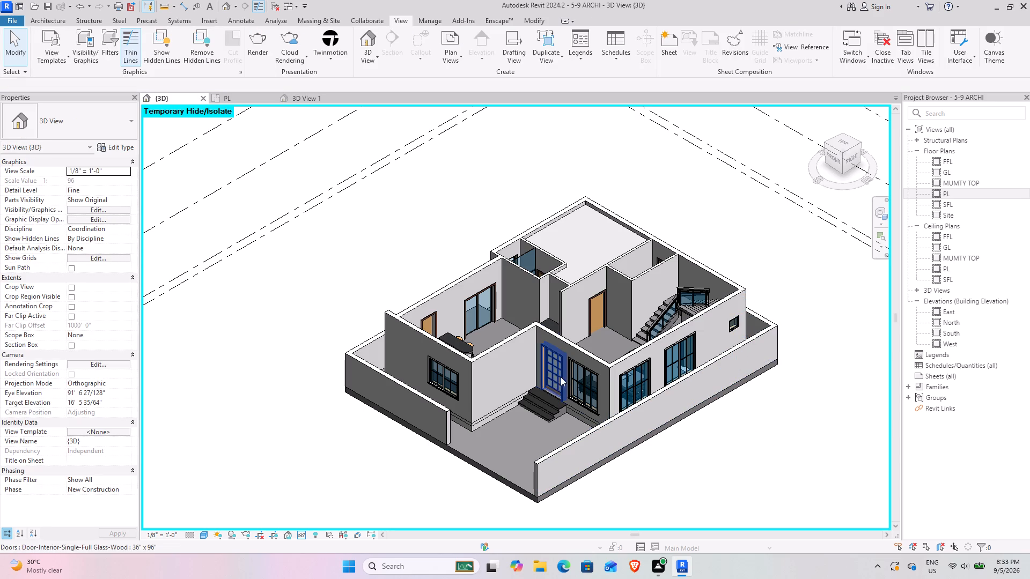
{"action": "left_click", "coordinate": [573, 375]}
{"action": "left_click", "coordinate": [781, 459]}
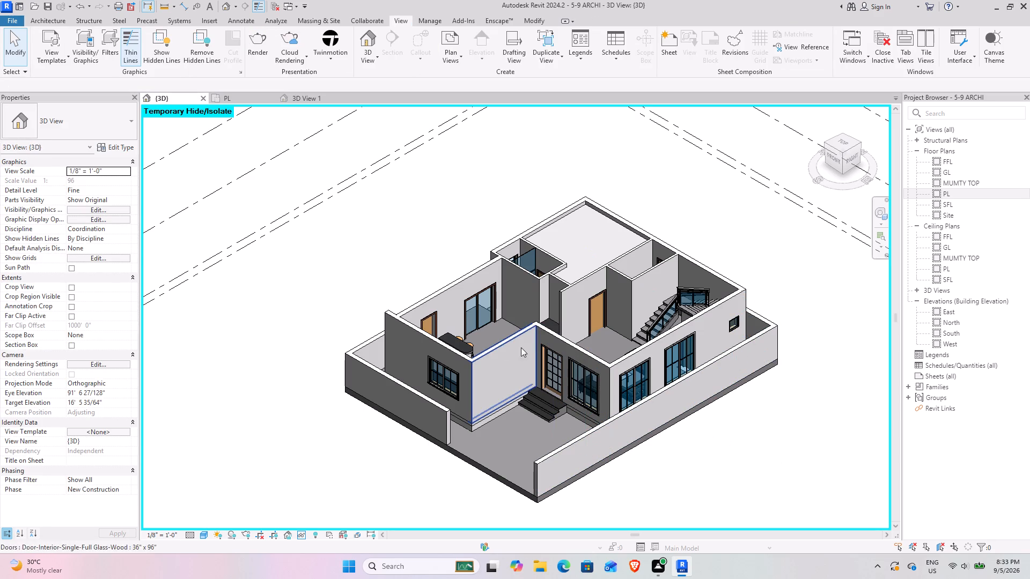
Inspect the front window beside the entrance door and its exterior trim up close, and clear the selection.
{"action": "scroll", "coordinate": [616, 370], "scroll_direction": "up", "scroll_amount": 7}
{"action": "middle_click_drag", "start_coordinate": [549, 450], "coordinate": [620, 405]}
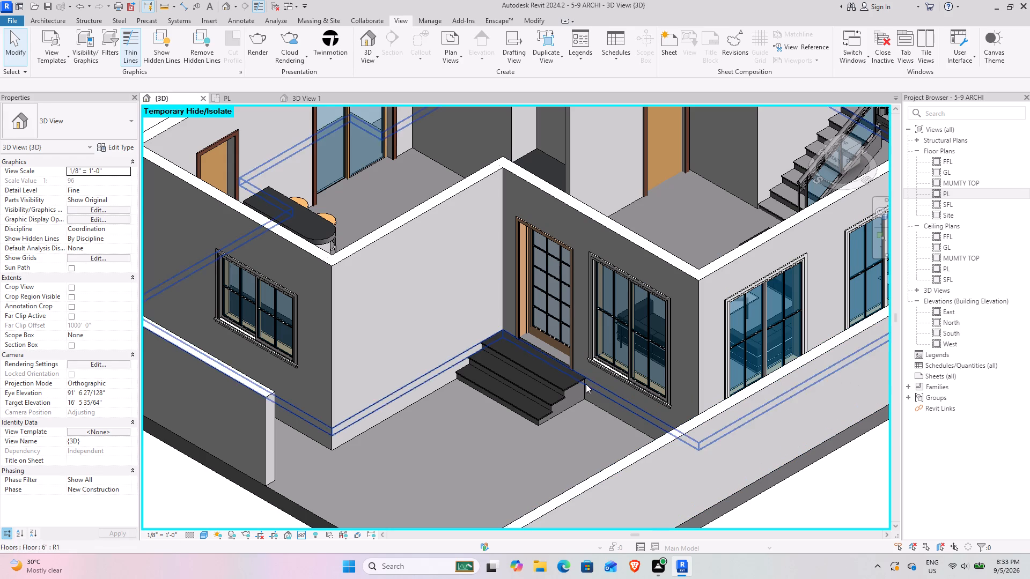
{"action": "left_click", "coordinate": [668, 321]}
{"action": "left_click", "coordinate": [837, 488]}
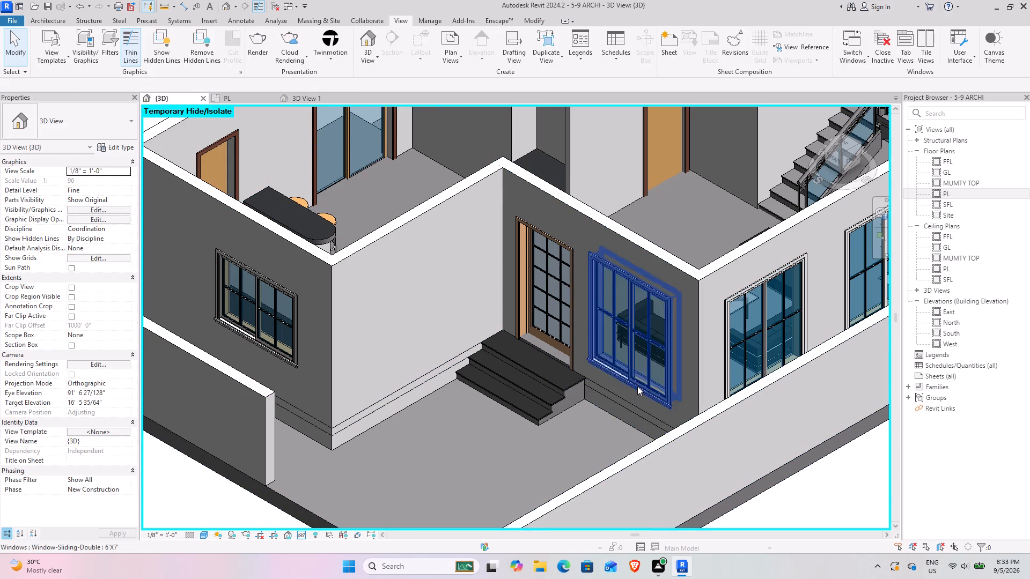
{"action": "scroll", "coordinate": [626, 377], "scroll_direction": "down", "scroll_amount": 9}
{"action": "middle_click_drag", "start_coordinate": [723, 396], "coordinate": [675, 440]}
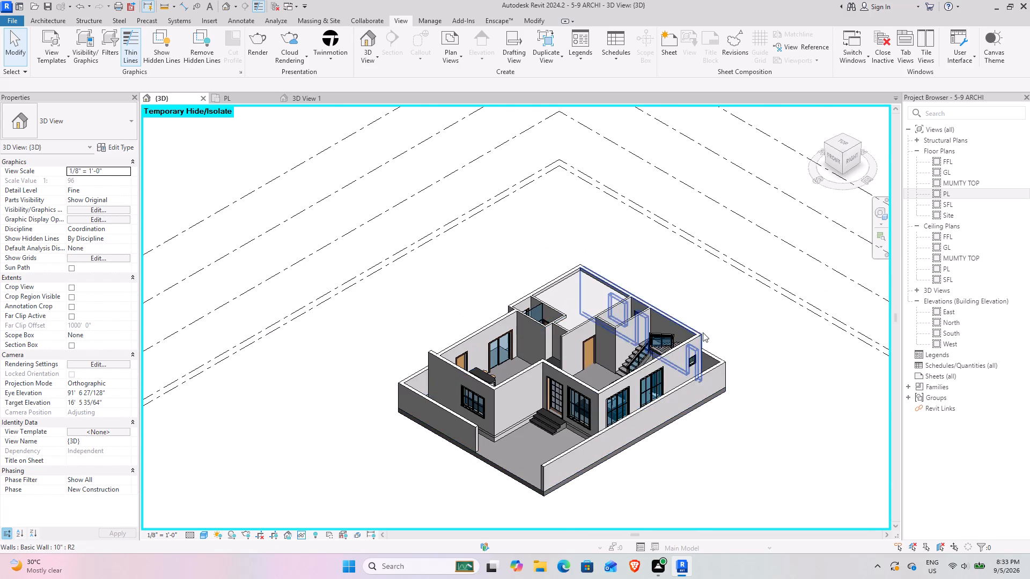
Examine the staircase with its glass railing and the small window in the right facade beside it.
{"action": "scroll", "coordinate": [692, 328], "scroll_direction": "up", "scroll_amount": 9}
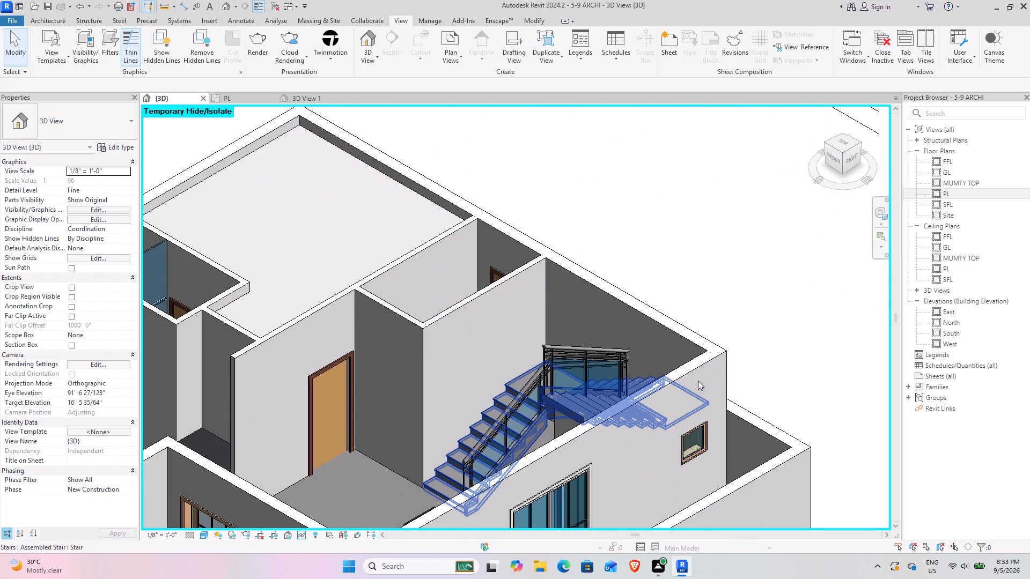
{"action": "scroll", "coordinate": [683, 383], "scroll_direction": "down", "scroll_amount": 5}
{"action": "middle_click_drag", "start_coordinate": [584, 421], "coordinate": [628, 340]}
{"action": "left_click", "coordinate": [730, 343]}
{"action": "left_click", "coordinate": [803, 393]}
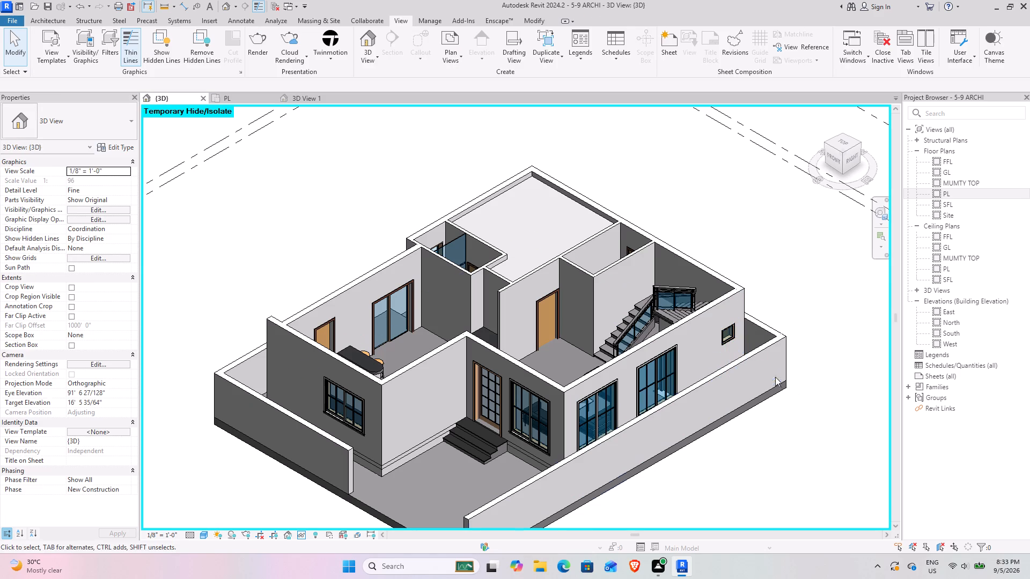
Review the furnished ground-floor interior from the right side and from above, and return to the front-right 3D view.
{"action": "left_click_drag", "start_coordinate": [840, 150], "coordinate": [788, 140]}
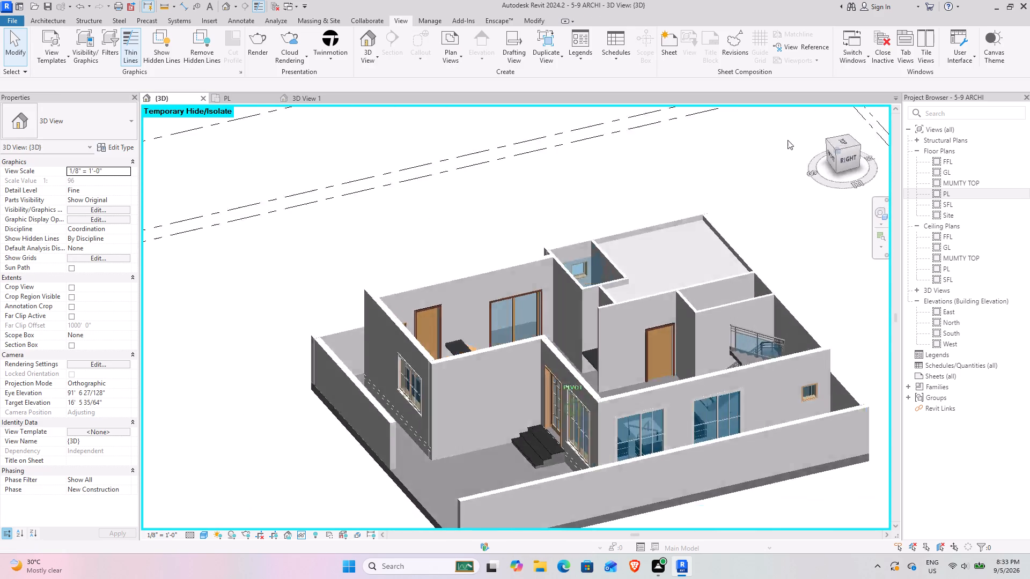
{"action": "left_click_drag", "start_coordinate": [788, 140], "coordinate": [841, 187]}
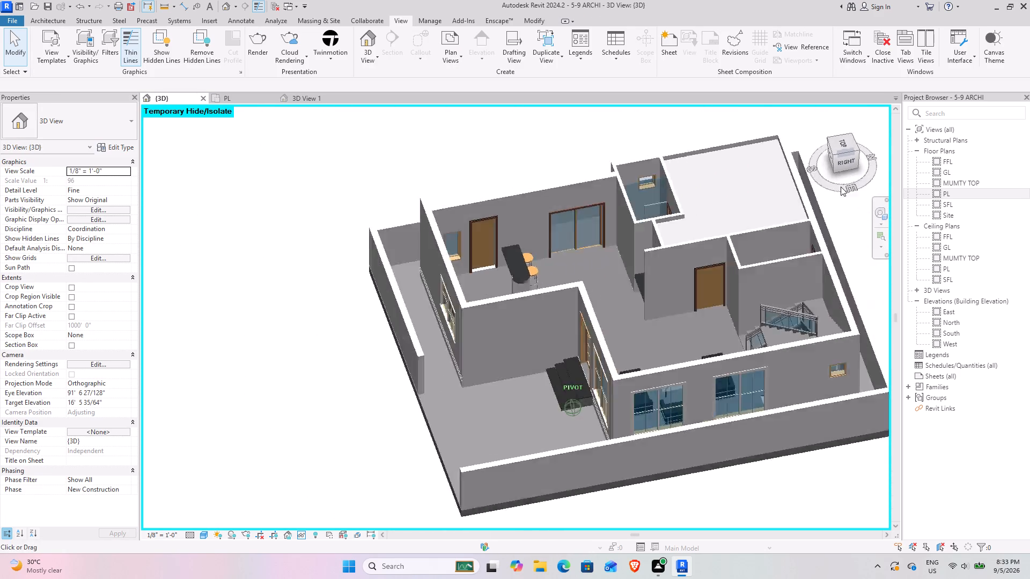
{"action": "left_click_drag", "start_coordinate": [841, 187], "coordinate": [872, 241]}
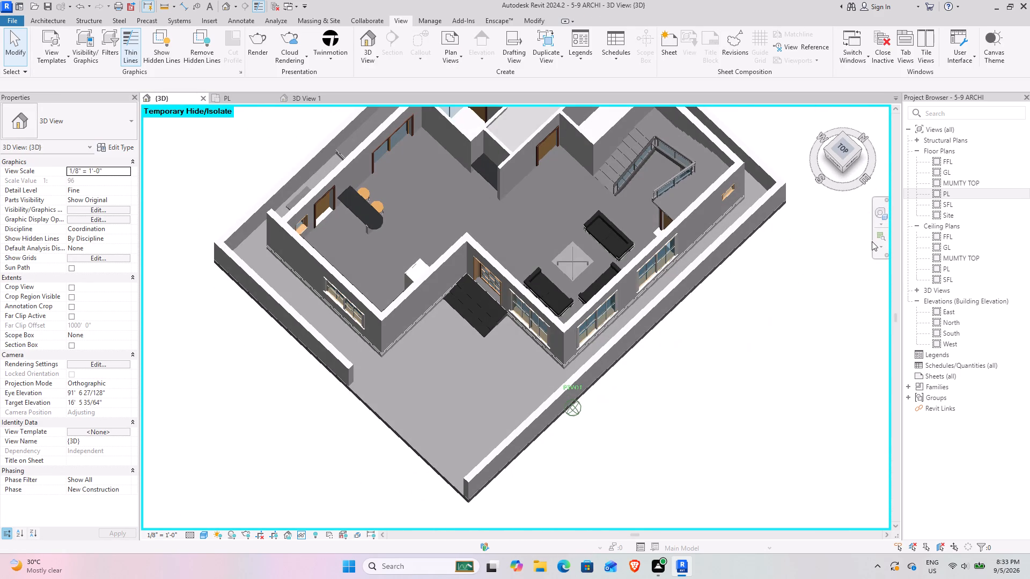
{"action": "left_click_drag", "start_coordinate": [872, 241], "coordinate": [877, 241]}
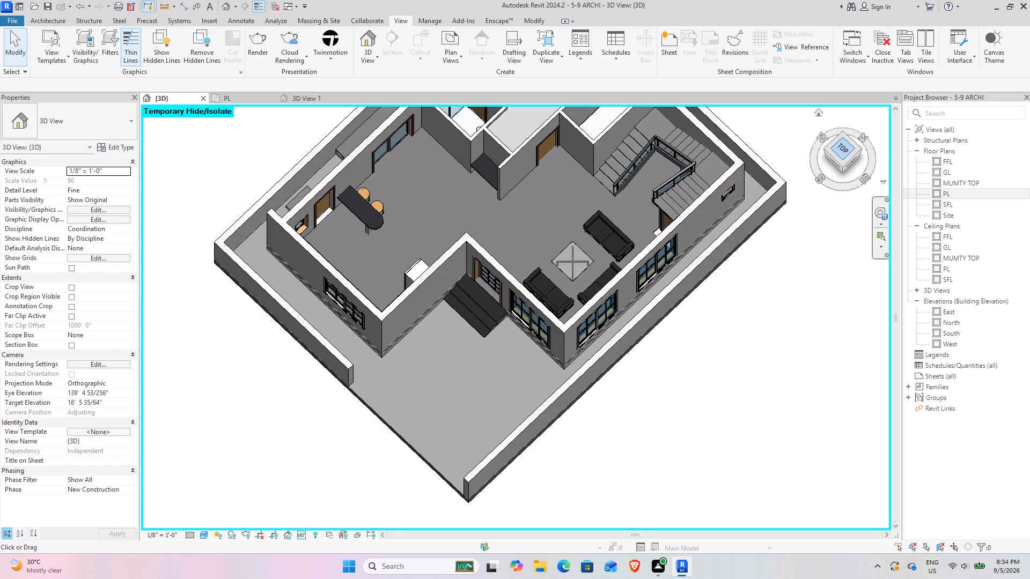
{"action": "left_click", "coordinate": [739, 292]}
{"action": "middle_click_drag", "start_coordinate": [664, 322], "coordinate": [755, 515]}
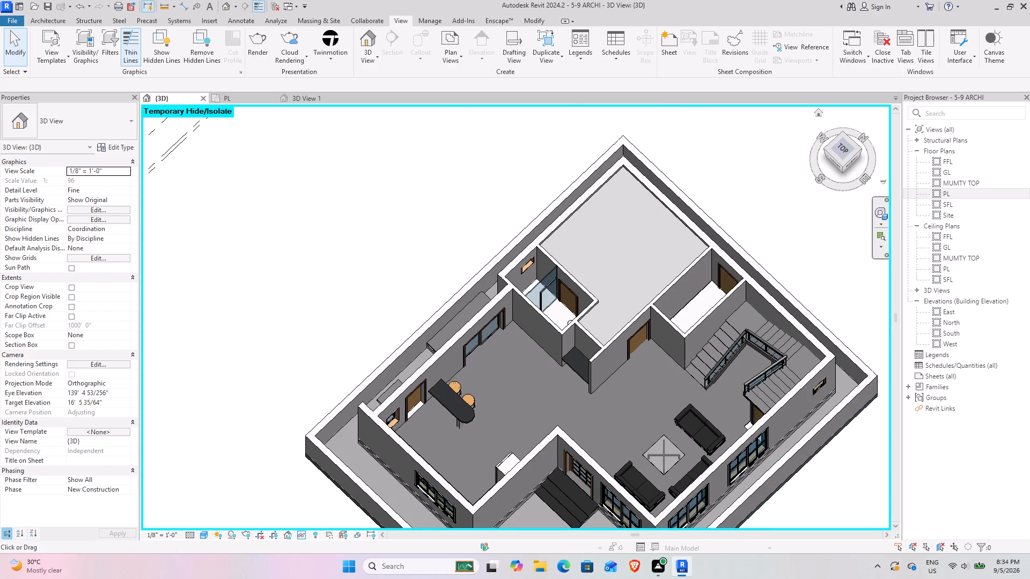
{"action": "left_click_drag", "start_coordinate": [841, 165], "coordinate": [841, 124]}
{"action": "middle_click_drag", "start_coordinate": [690, 362], "coordinate": [686, 205]}
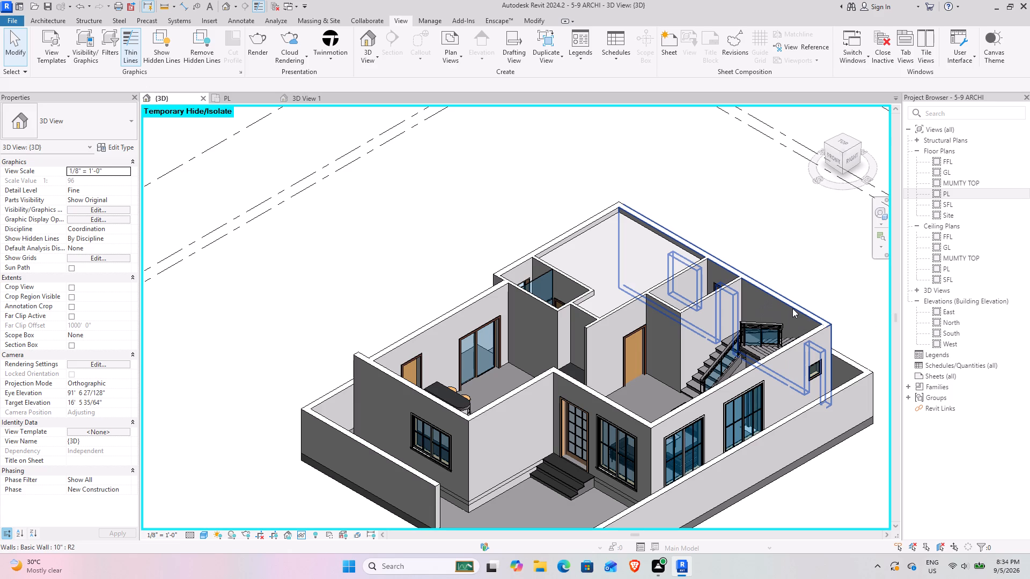
Inspect the 10" rear wall behind the staircase and the right facade's 6'X7' sliding window farther from the front corner.
{"action": "left_click", "coordinate": [764, 295]}
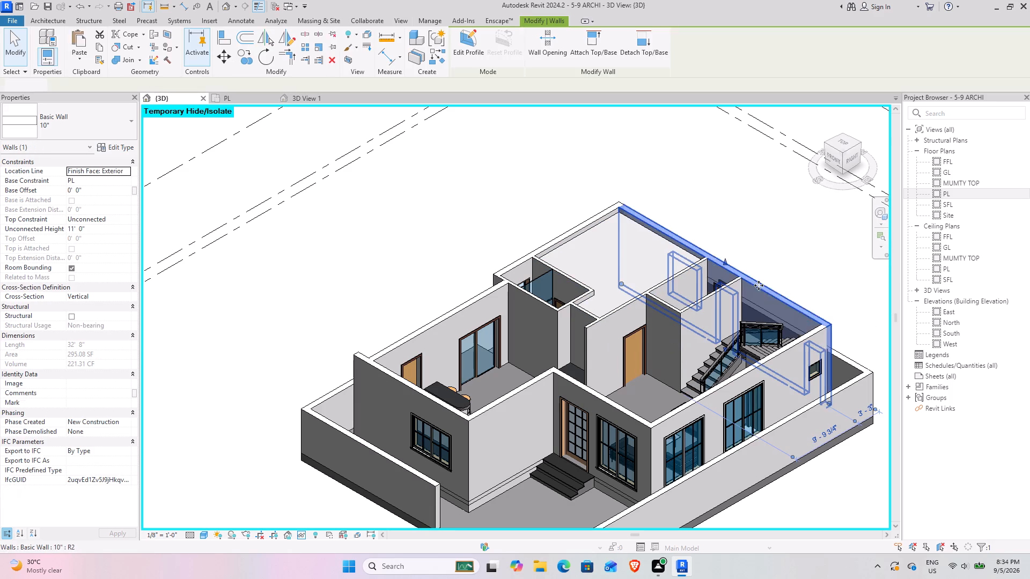
{"action": "scroll", "coordinate": [711, 383], "scroll_direction": "down", "scroll_amount": 4}
{"action": "left_click", "coordinate": [771, 449]}
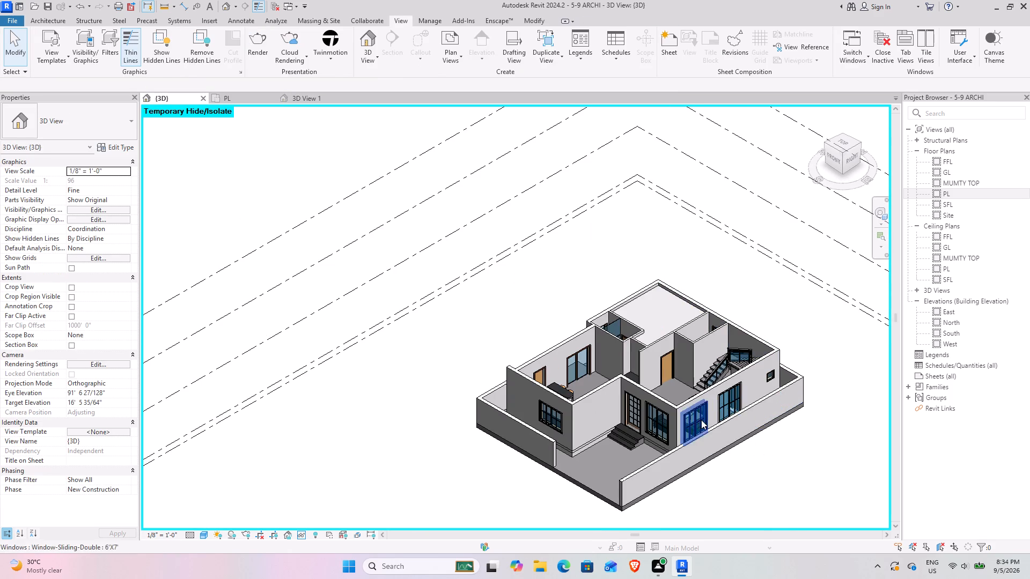
{"action": "middle_click_drag", "start_coordinate": [685, 413], "coordinate": [641, 350]}
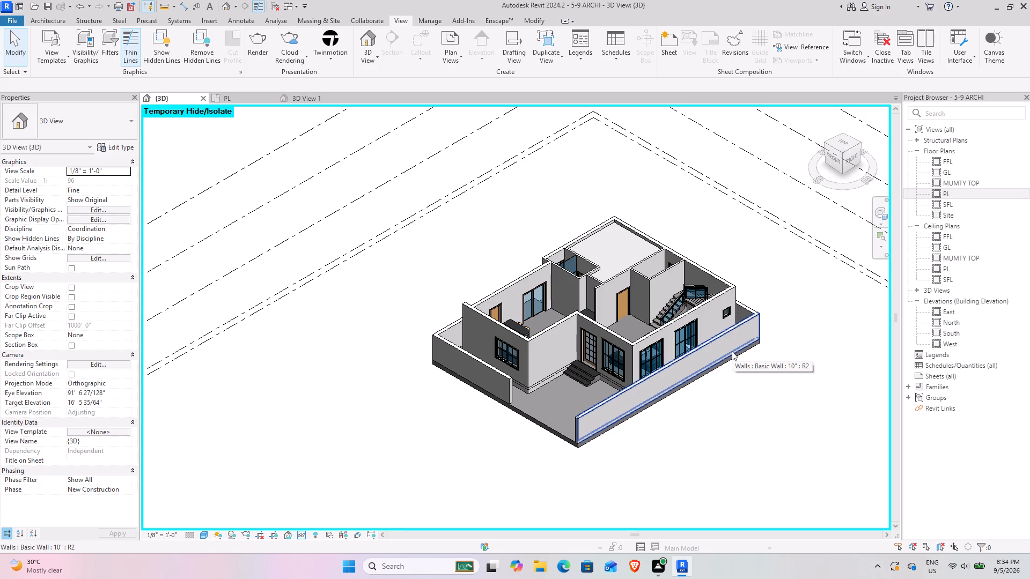
{"action": "left_click", "coordinate": [700, 341]}
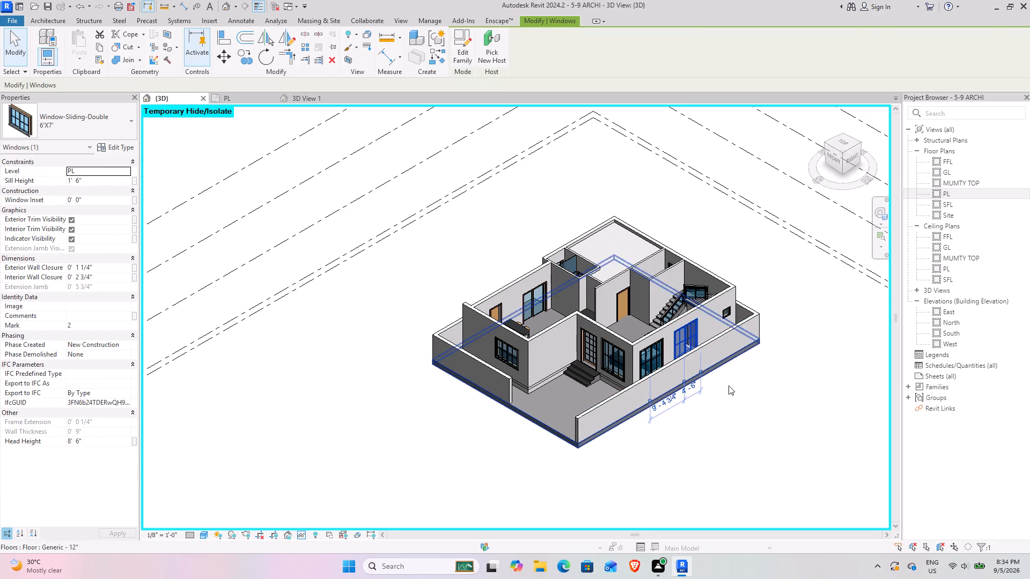
Inspect the exterior trim of the right facade's window nearest the front corner, the front-facade window, the entrance steps and the 10" left wall.
{"action": "left_click", "coordinate": [744, 399]}
{"action": "left_click", "coordinate": [644, 350]}
{"action": "left_click", "coordinate": [660, 353]}
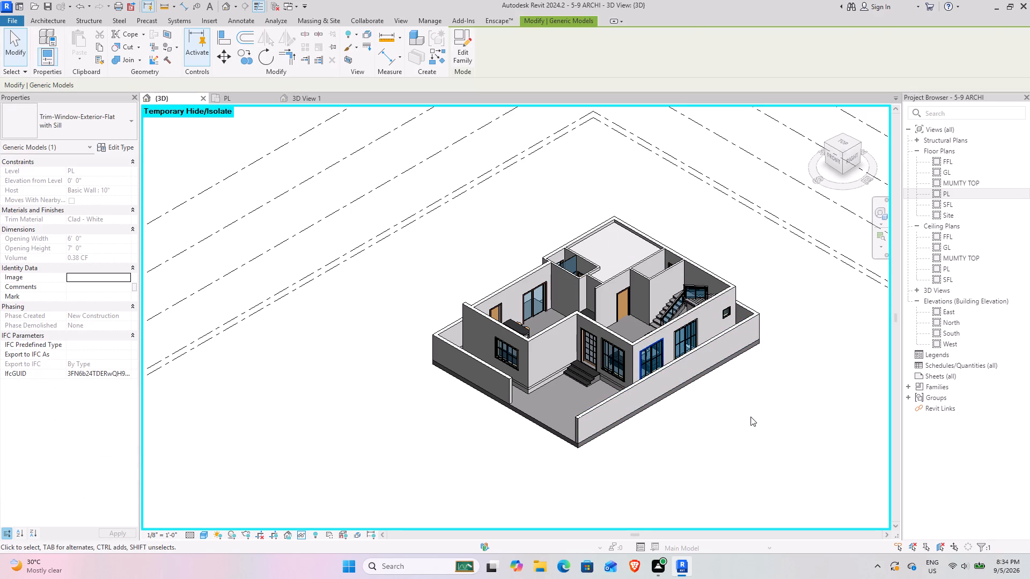
{"action": "left_click", "coordinate": [751, 419]}
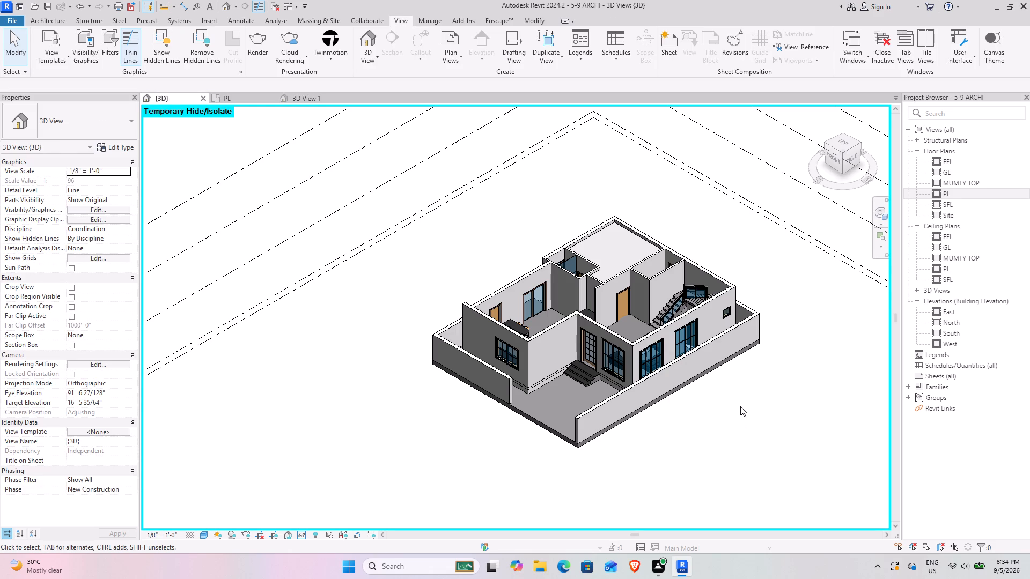
{"action": "left_click", "coordinate": [507, 350]}
{"action": "left_click", "coordinate": [592, 382]}
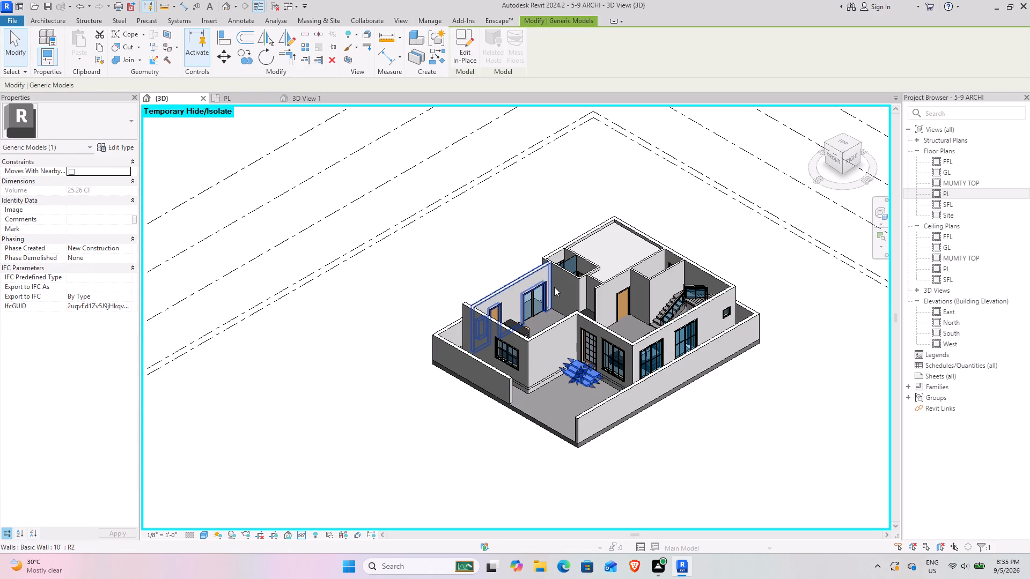
{"action": "left_click", "coordinate": [545, 289]}
{"action": "left_click", "coordinate": [462, 233]}
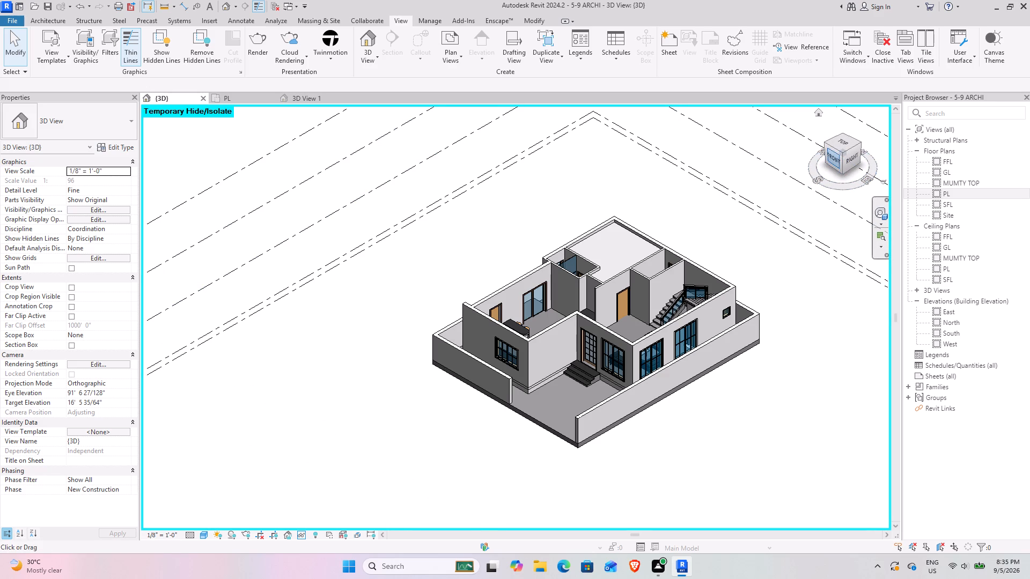
Review the house from the right side and the front, and examine the entrance door, steps and adjacent windows up close.
{"action": "left_click_drag", "start_coordinate": [839, 154], "coordinate": [816, 166]}
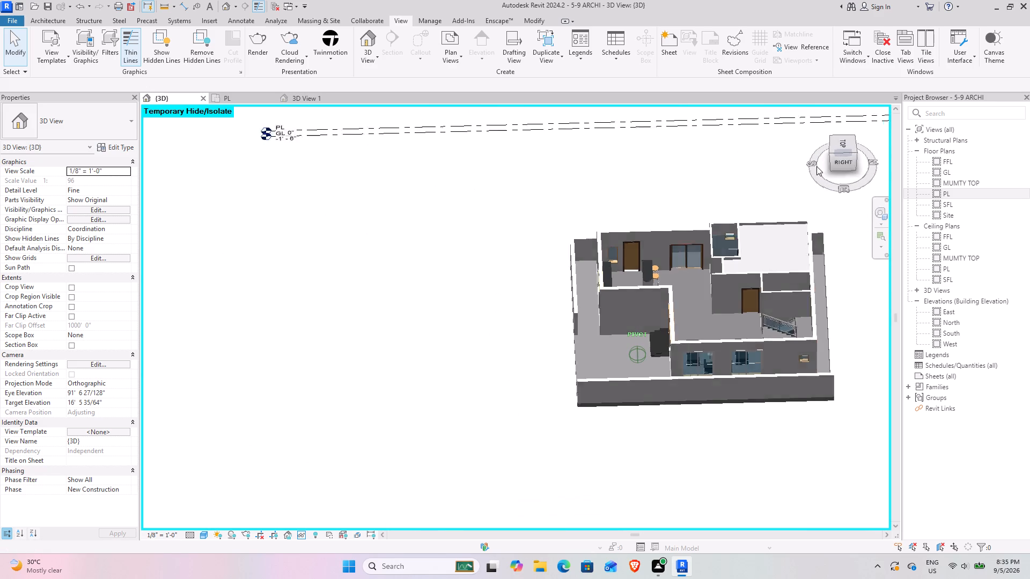
{"action": "left_click_drag", "start_coordinate": [816, 166], "coordinate": [153, 110]}
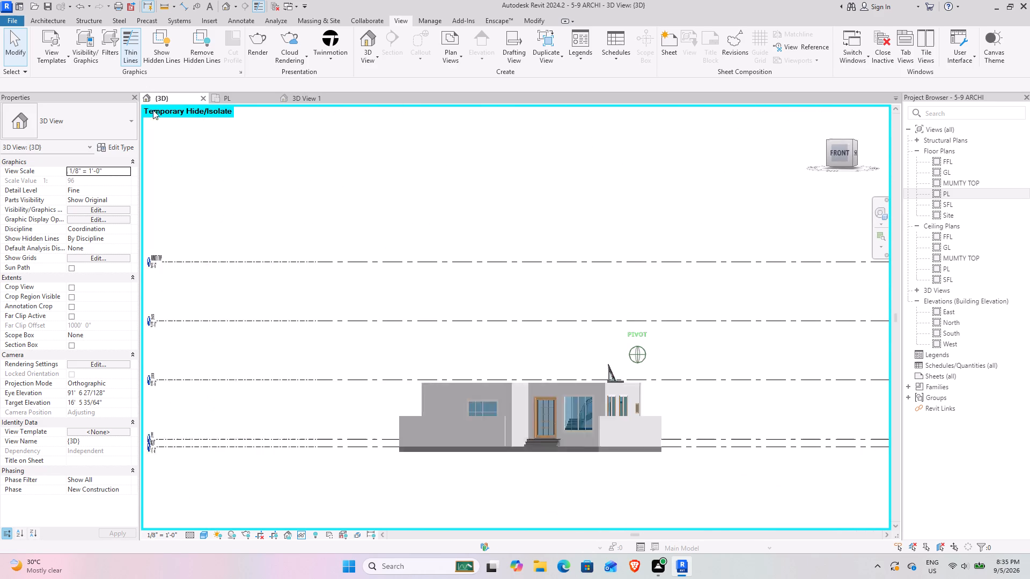
{"action": "left_click_drag", "start_coordinate": [153, 110], "coordinate": [845, 170]}
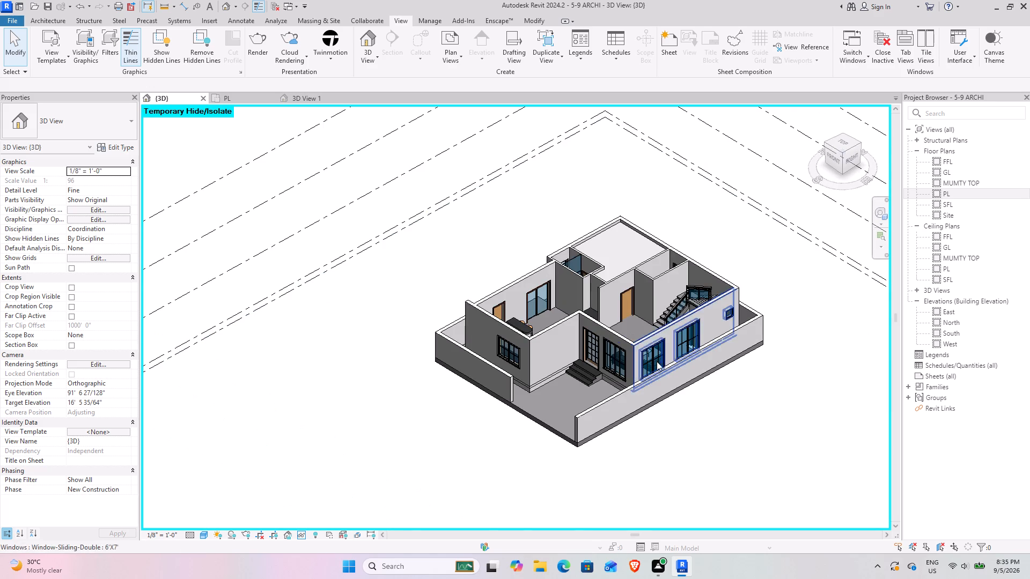
{"action": "scroll", "coordinate": [628, 339], "scroll_direction": "up", "scroll_amount": 9}
{"action": "middle_click_drag", "start_coordinate": [415, 455], "coordinate": [473, 352]}
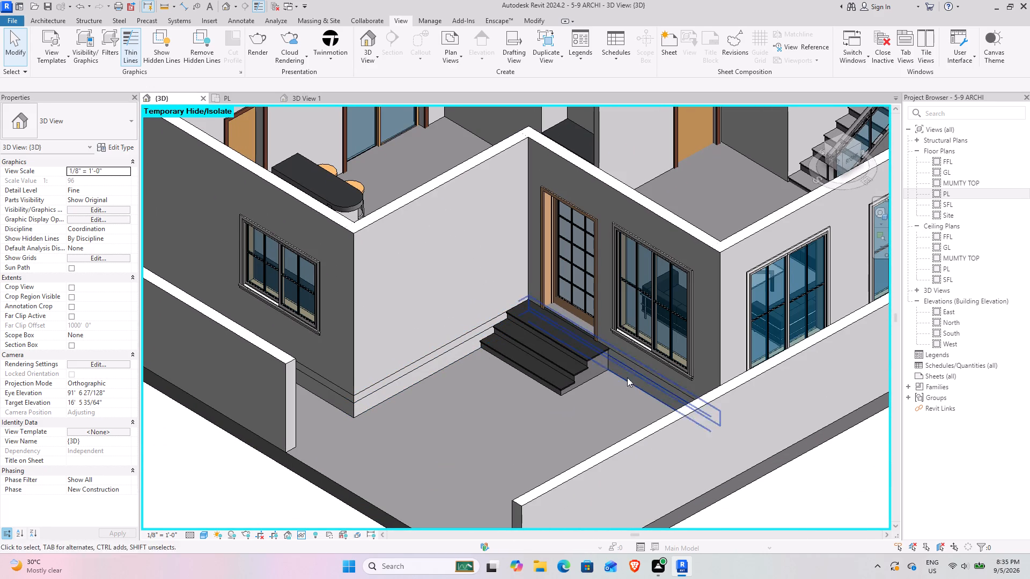
{"action": "scroll", "coordinate": [544, 333], "scroll_direction": "down", "scroll_amount": 4}
{"action": "middle_click_drag", "start_coordinate": [570, 320], "coordinate": [512, 357]}
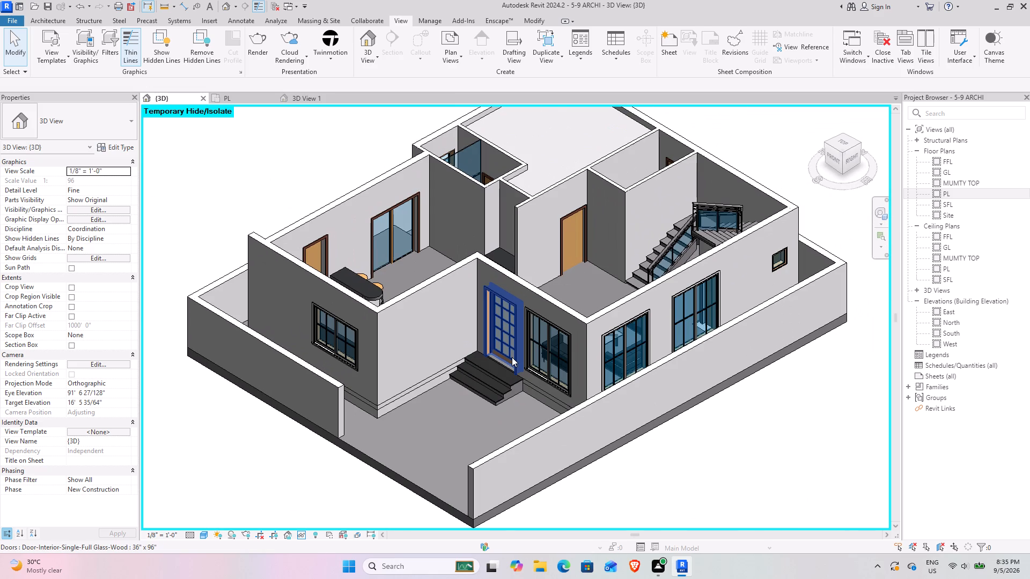
{"action": "scroll", "coordinate": [534, 329], "scroll_direction": "down", "scroll_amount": 3}
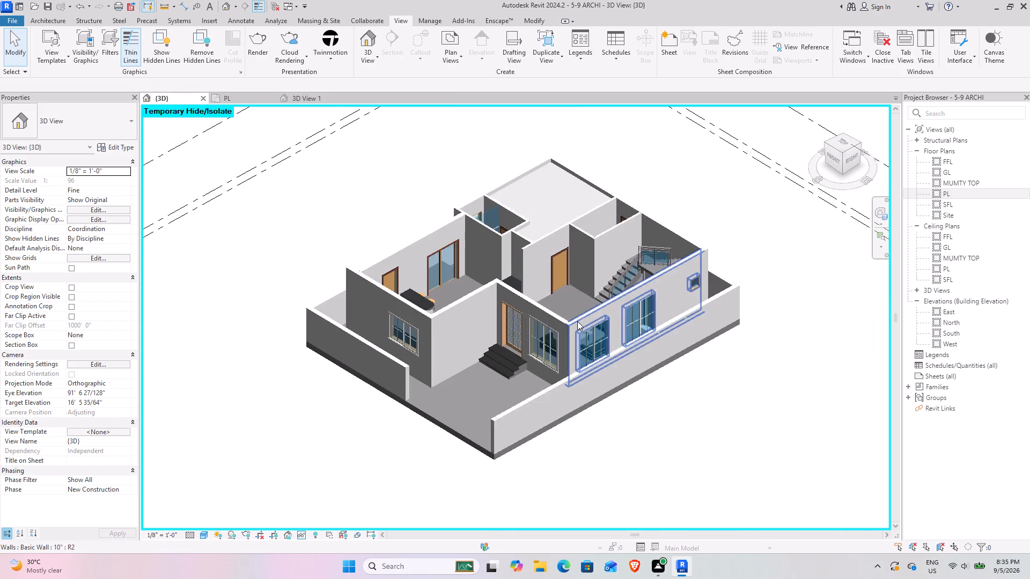
{"action": "middle_click_drag", "start_coordinate": [591, 320], "coordinate": [592, 355]}
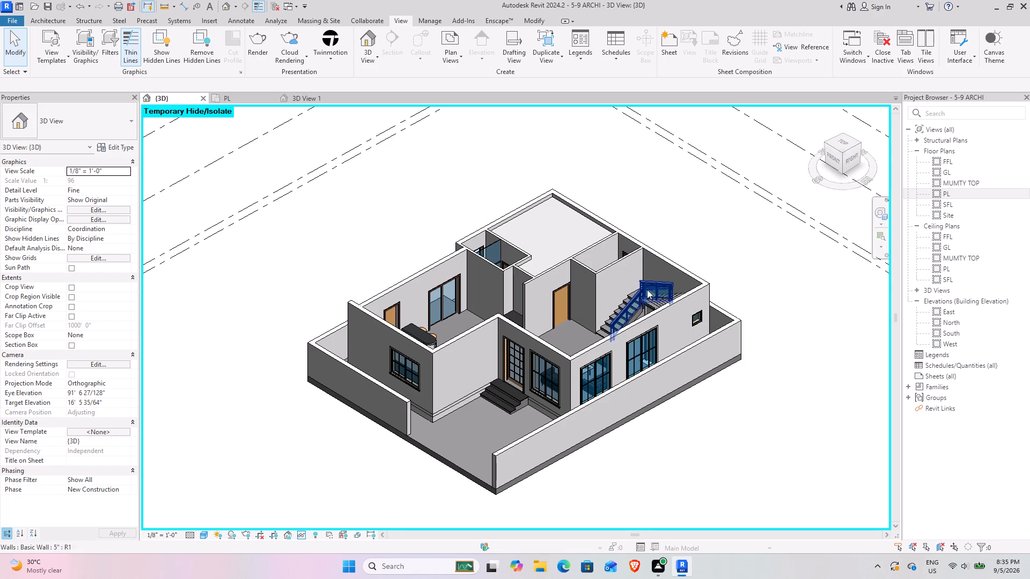
Inspect the staircase with its glass panel railing and the entrance steps, and clear the selection.
{"action": "left_click", "coordinate": [625, 308]}
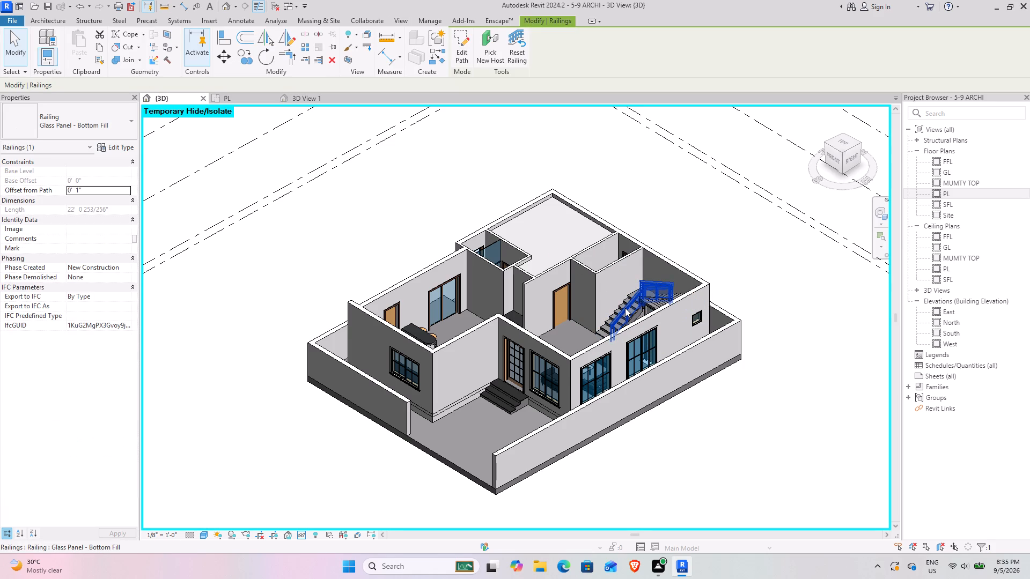
{"action": "left_click", "coordinate": [714, 261]}
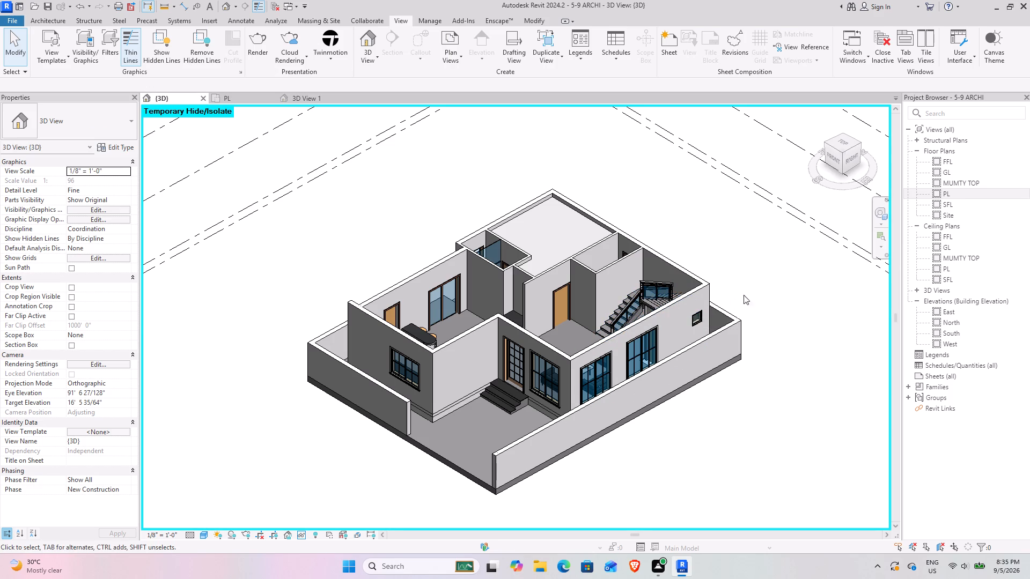
{"action": "left_click", "coordinate": [770, 274]}
{"action": "left_click", "coordinate": [655, 307]}
{"action": "left_click", "coordinate": [501, 399]}
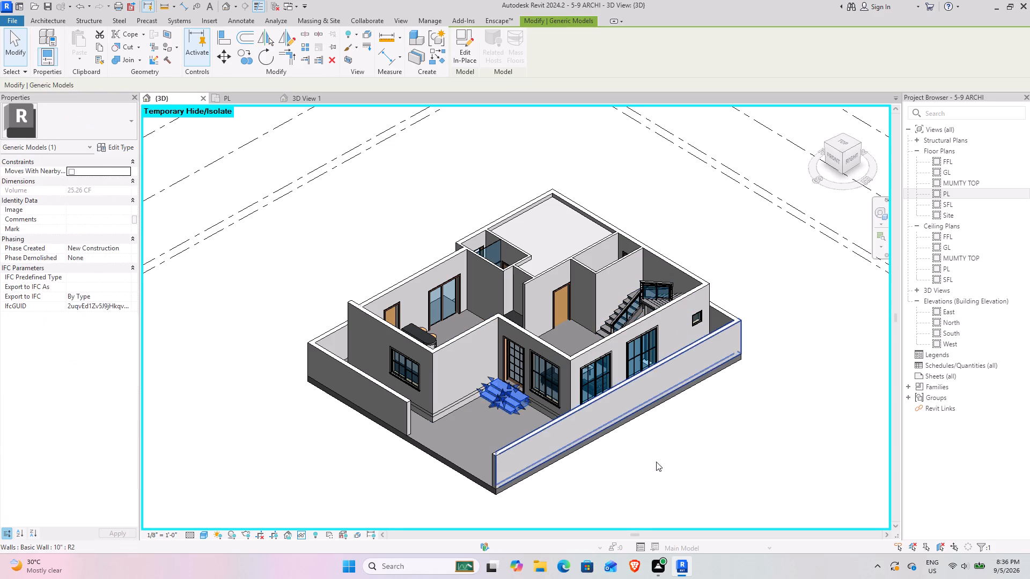
{"action": "left_click", "coordinate": [693, 469]}
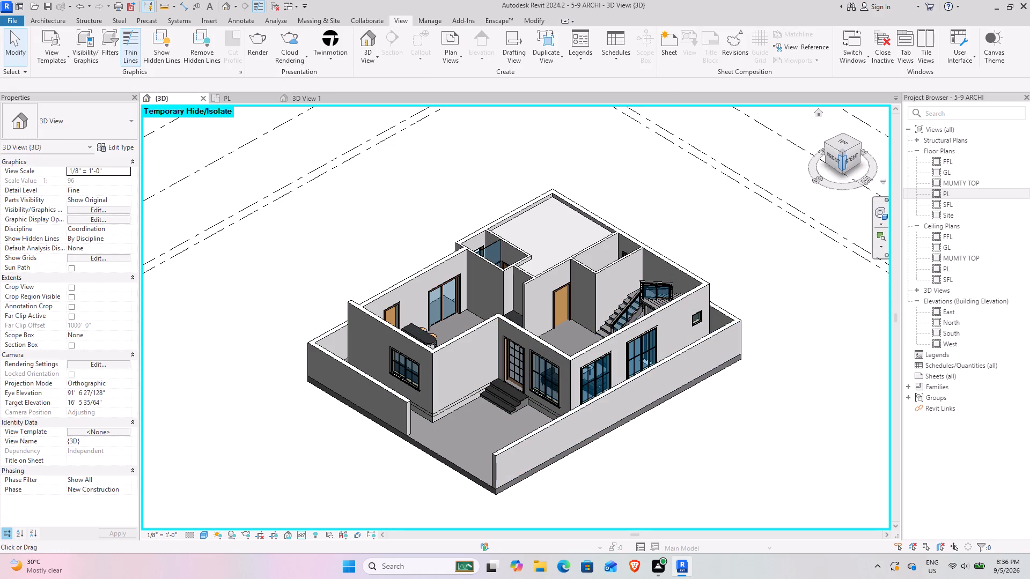
Review the house from eye level at the front-right corner and from above, and return to the front-right 3D view.
{"action": "left_click_drag", "start_coordinate": [834, 159], "coordinate": [843, 137]}
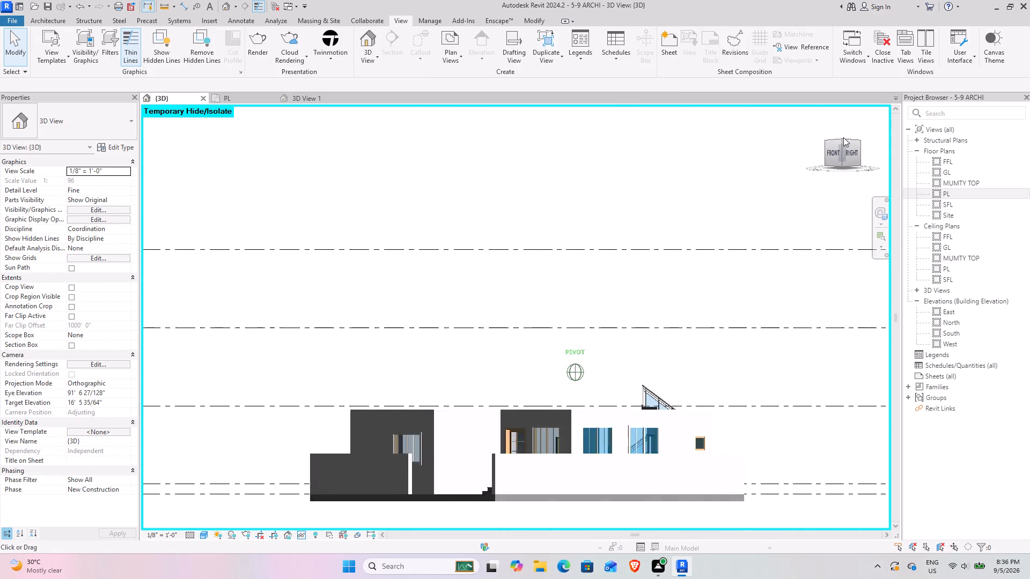
{"action": "left_click_drag", "start_coordinate": [843, 137], "coordinate": [788, 185]}
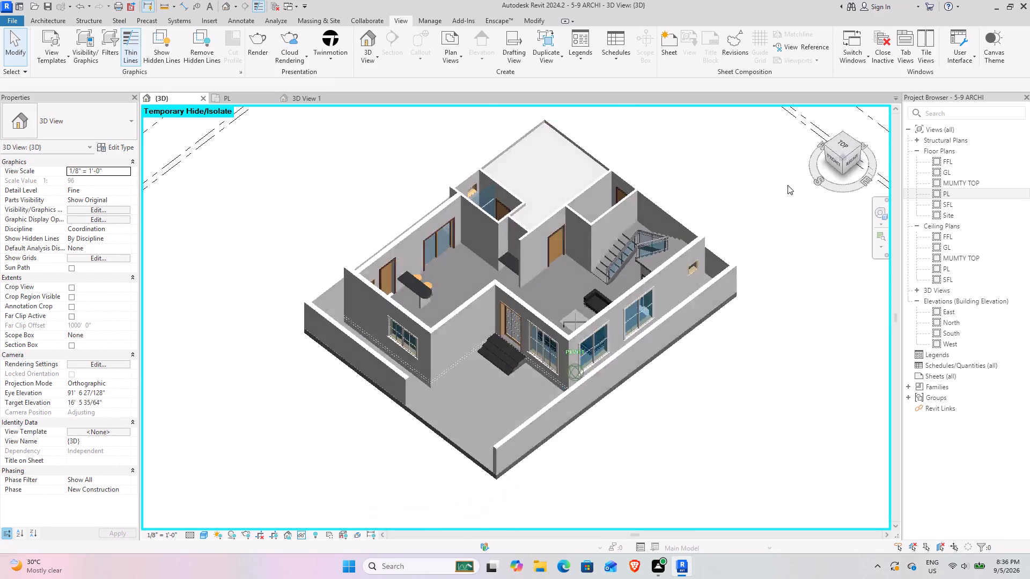
{"action": "left_click_drag", "start_coordinate": [788, 185], "coordinate": [704, 194]}
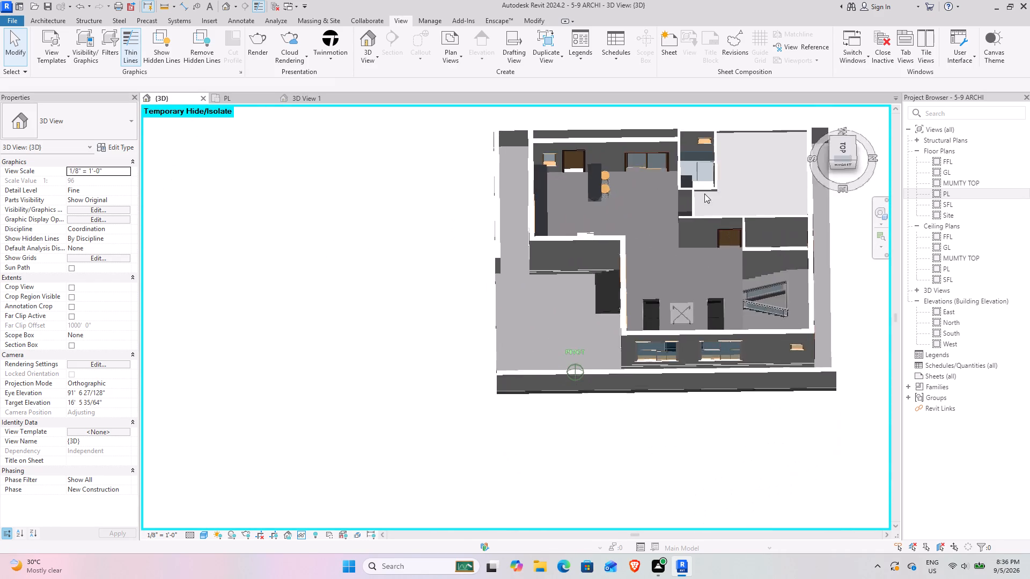
{"action": "left_click_drag", "start_coordinate": [704, 194], "coordinate": [712, 142]}
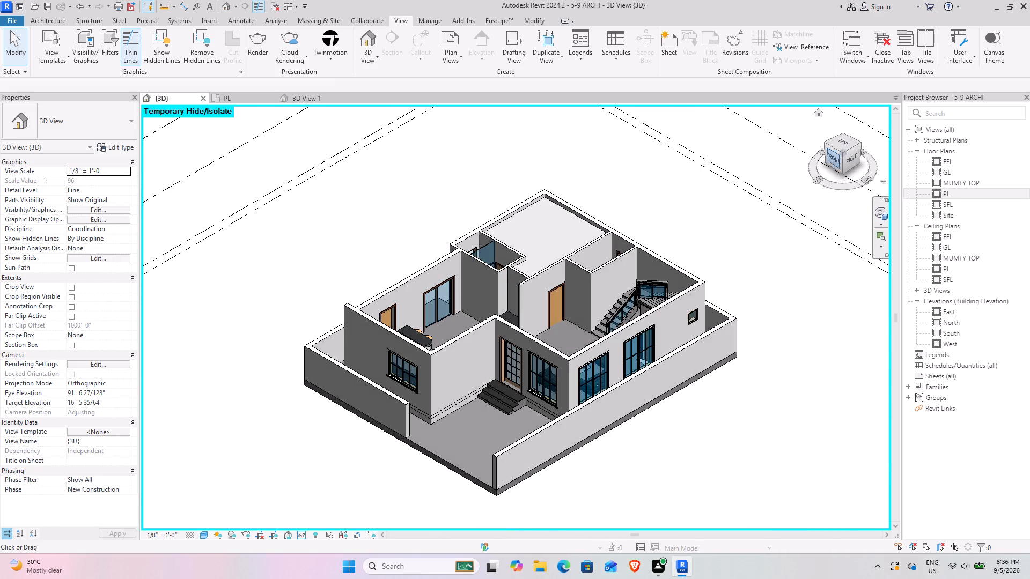
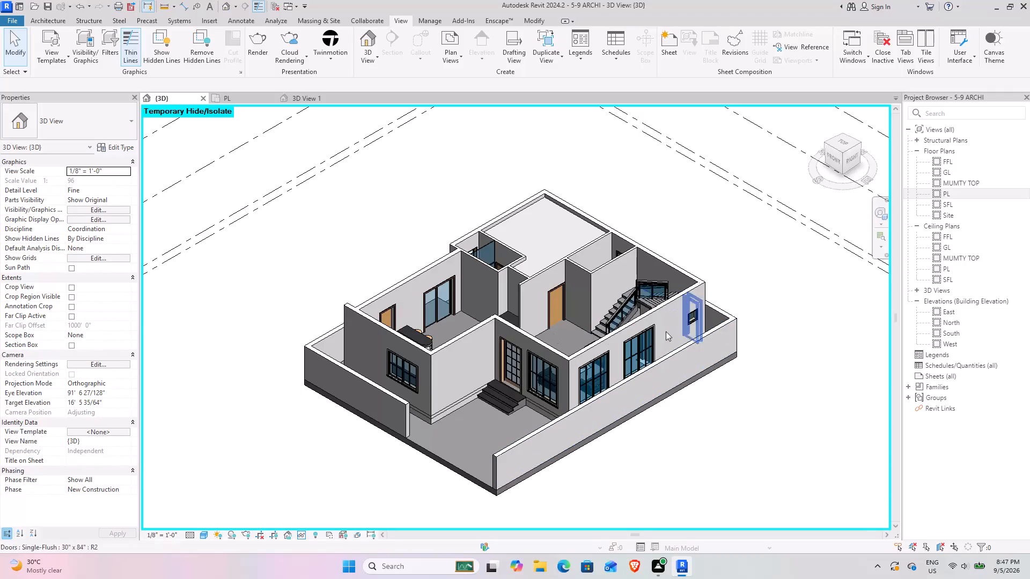
Inspect the right facade's 10" wall, view the house from the left side as well, and clear the selection.
{"action": "left_click", "coordinate": [591, 345]}
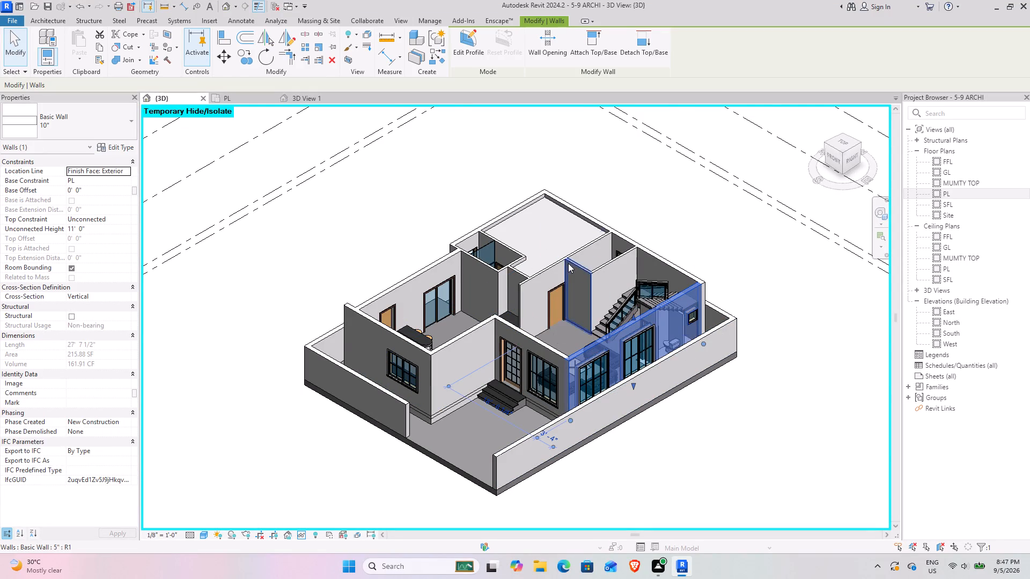
{"action": "scroll", "coordinate": [569, 263], "scroll_direction": "down", "scroll_amount": 4}
{"action": "middle_click_drag", "start_coordinate": [558, 250], "coordinate": [798, 265], "text": "shift"}
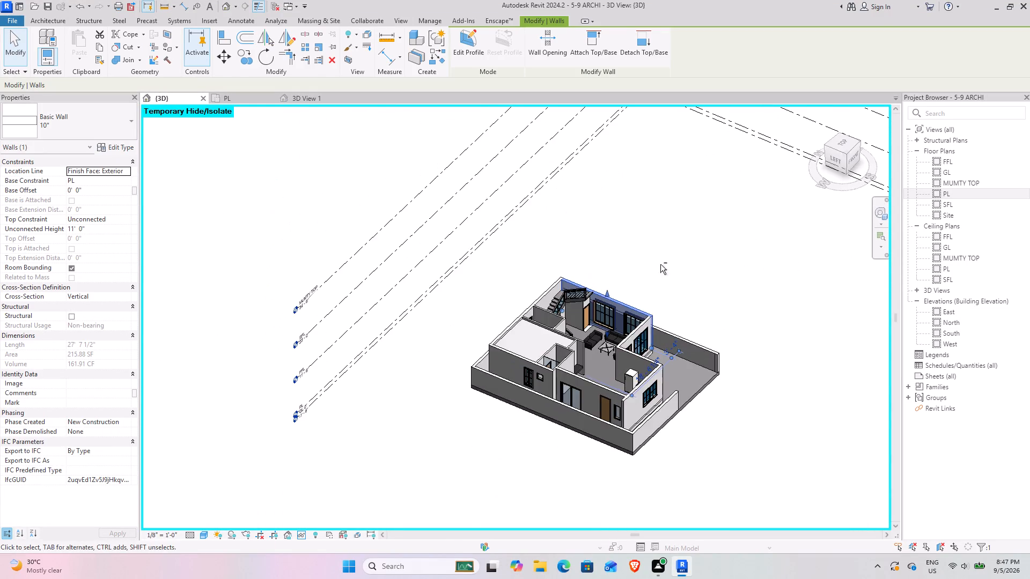
{"action": "middle_click_drag", "start_coordinate": [630, 266], "coordinate": [384, 278]}
{"action": "left_click", "coordinate": [768, 391]}
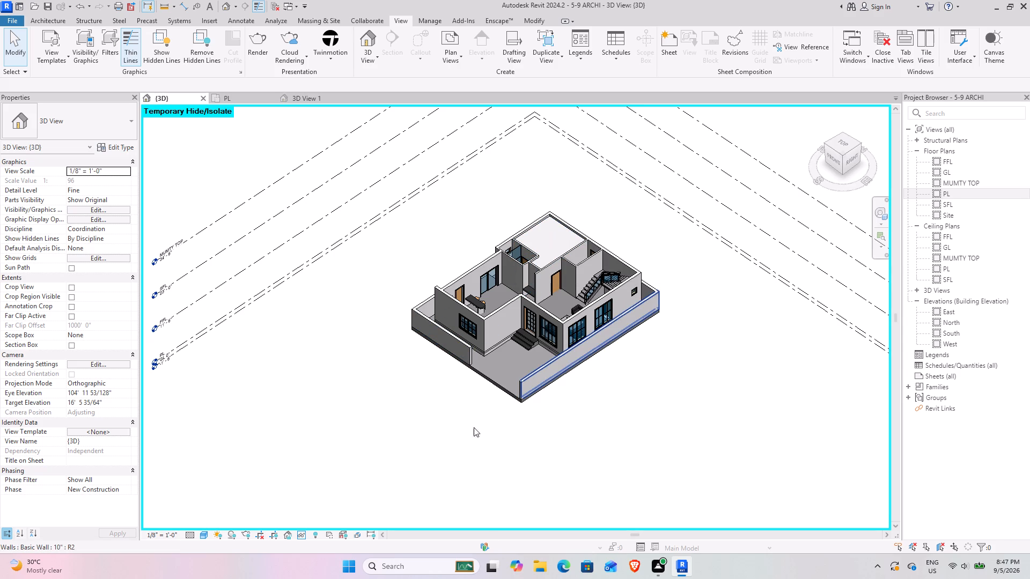
Examine the ground-floor rooms up close, inspect the small window near the right facade's rear corner, and clear the selection.
{"action": "scroll", "coordinate": [463, 294], "scroll_direction": "up", "scroll_amount": 8}
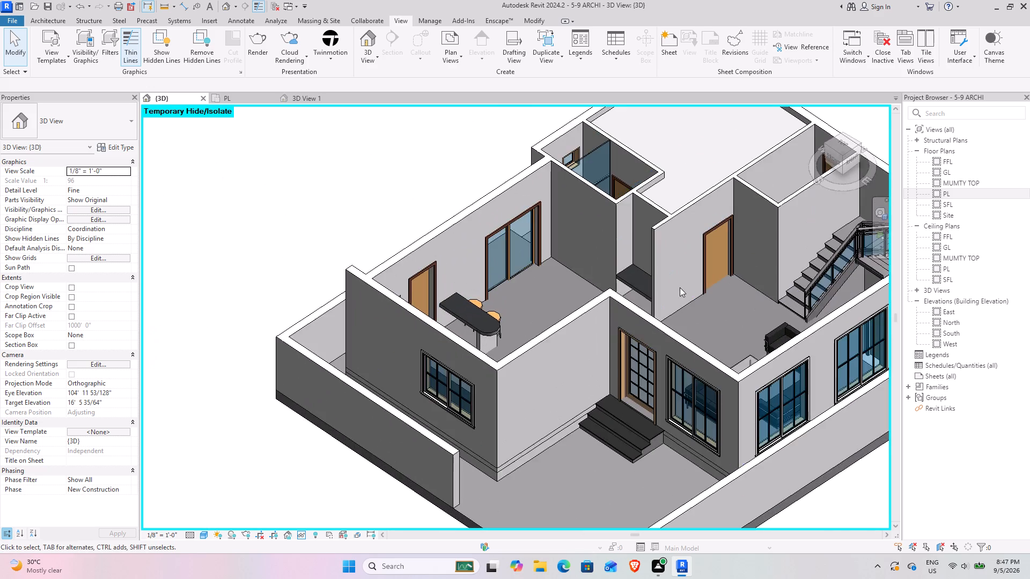
{"action": "middle_click_drag", "start_coordinate": [680, 287], "coordinate": [535, 359]}
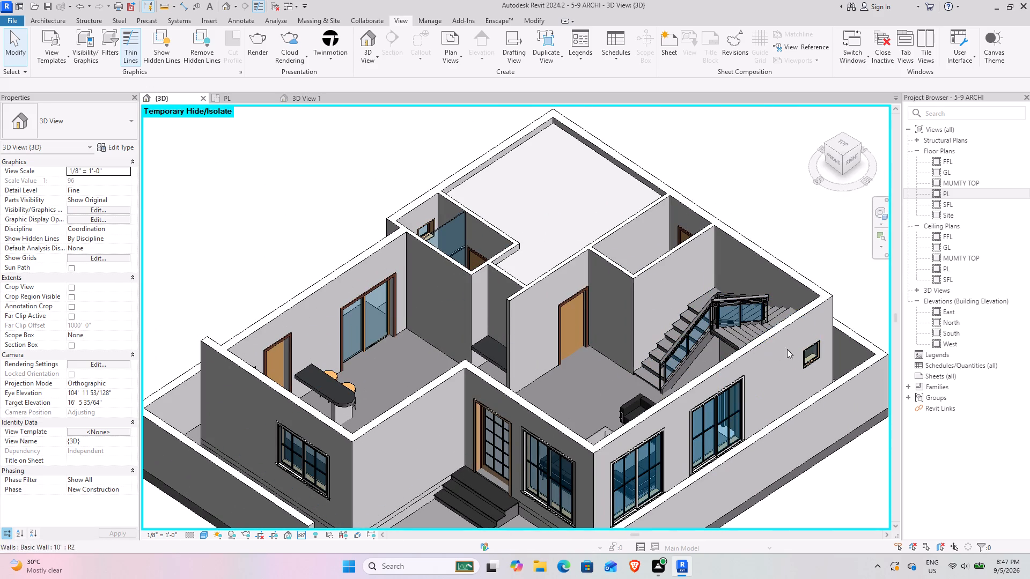
{"action": "left_click", "coordinate": [817, 355]}
{"action": "left_click", "coordinate": [843, 509]}
Review the house's room layout from the front-right, from above the front, and from the left side.
{"action": "scroll", "coordinate": [562, 397], "scroll_direction": "down", "scroll_amount": 5}
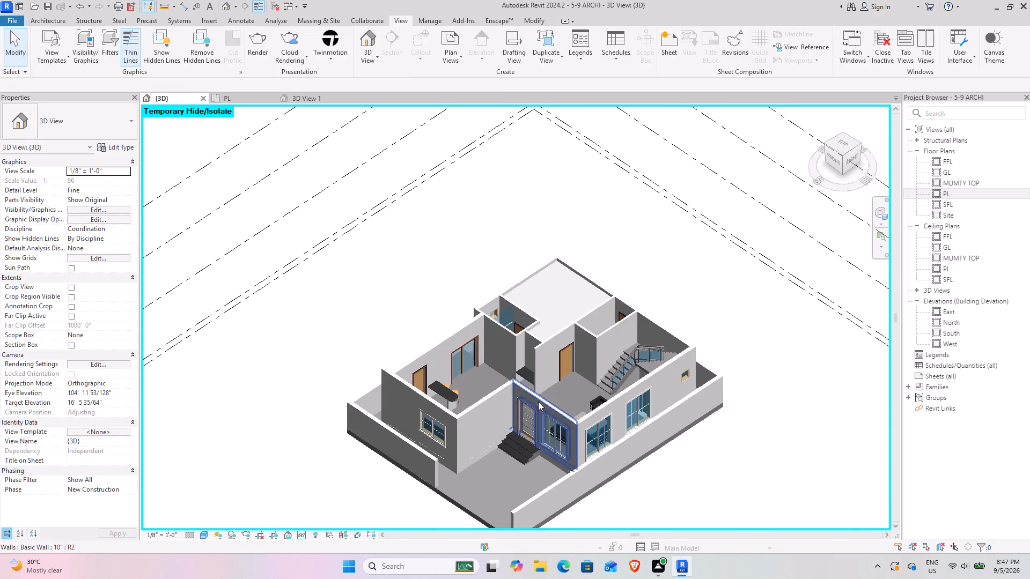
{"action": "middle_click_drag", "start_coordinate": [473, 396], "coordinate": [645, 396], "text": "shift"}
{"action": "middle_click_drag", "start_coordinate": [619, 389], "coordinate": [456, 333], "text": "shift"}
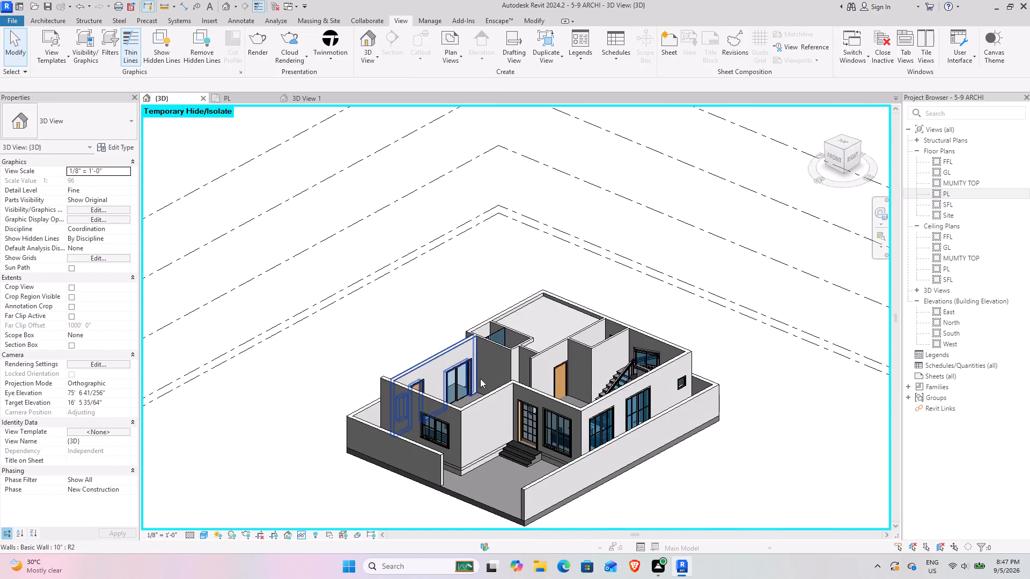
{"action": "middle_click_drag", "start_coordinate": [490, 395], "coordinate": [510, 296]}
{"action": "middle_click_drag", "start_coordinate": [510, 296], "coordinate": [581, 428], "text": "shift"}
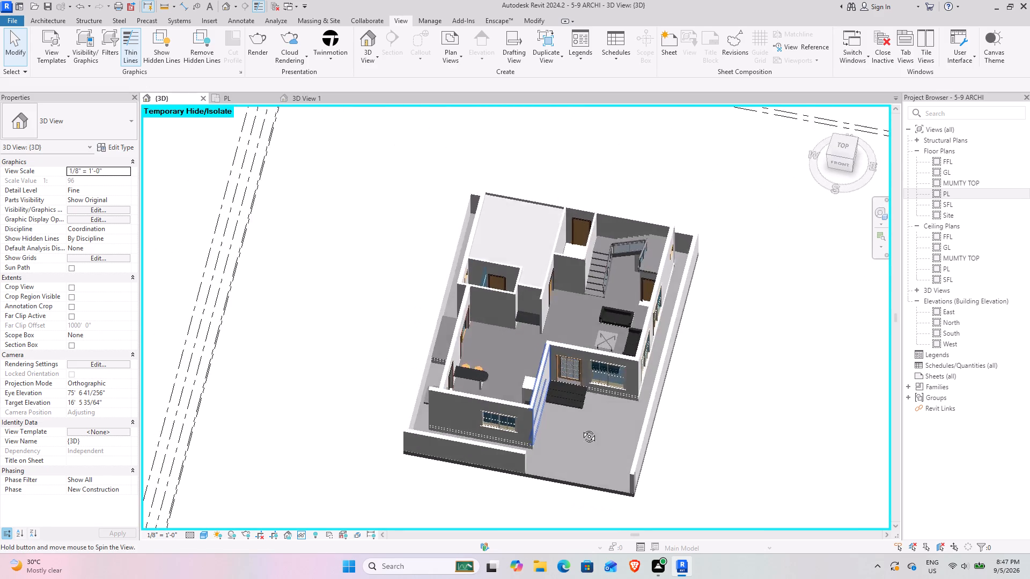
{"action": "middle_click_drag", "start_coordinate": [581, 428], "coordinate": [584, 440], "text": "shift"}
{"action": "middle_click_drag", "start_coordinate": [546, 427], "coordinate": [683, 375], "text": "shift"}
{"action": "middle_click_drag", "start_coordinate": [594, 372], "coordinate": [552, 372], "text": "shift"}
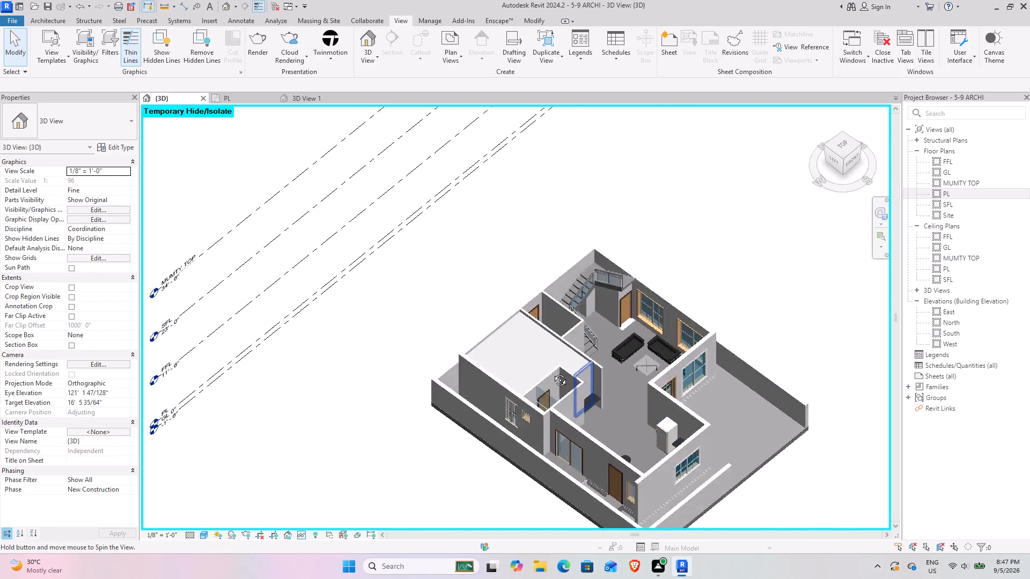
{"action": "middle_click_drag", "start_coordinate": [552, 372], "coordinate": [367, 372], "text": "shift"}
{"action": "middle_click_drag", "start_coordinate": [367, 372], "coordinate": [518, 402], "text": "shift"}
Inspect the HALL FLOORING floor along the left passage from above, clear the selection, and return to the front-right 3D view.
{"action": "scroll", "coordinate": [472, 404], "scroll_direction": "up", "scroll_amount": 4}
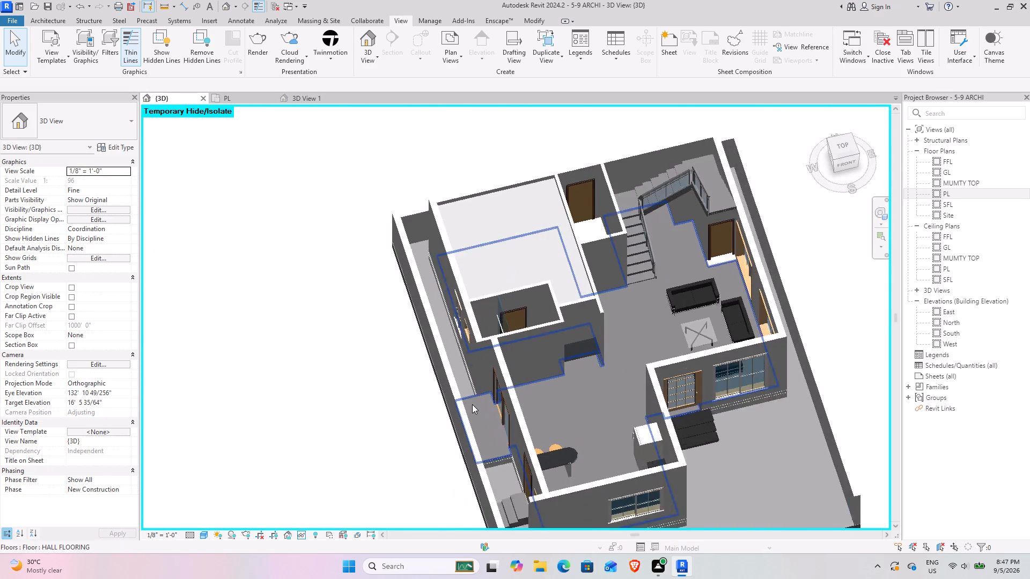
{"action": "scroll", "coordinate": [507, 427], "scroll_direction": "up", "scroll_amount": 4}
{"action": "left_click", "coordinate": [490, 498]}
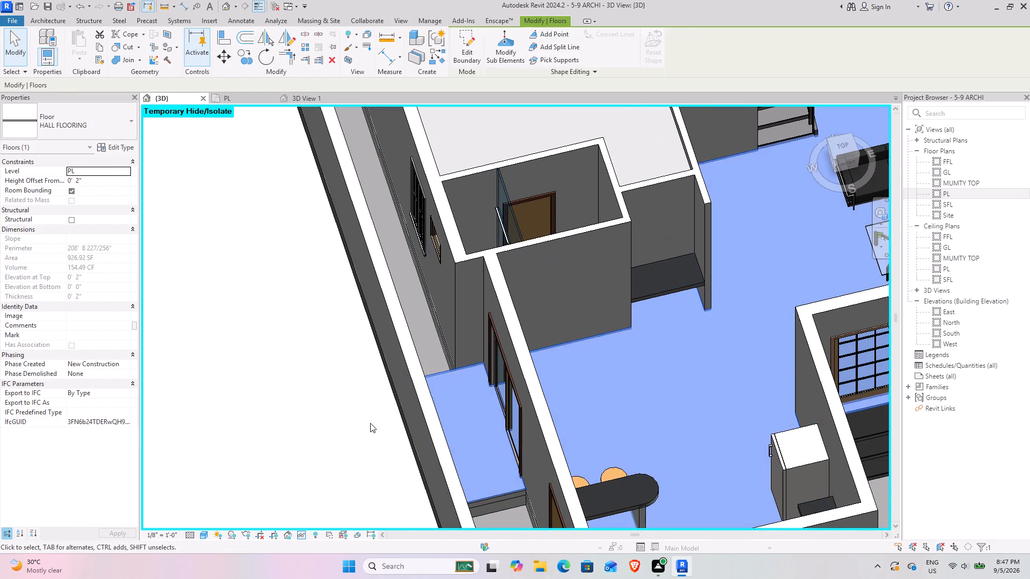
{"action": "left_click", "coordinate": [320, 389]}
{"action": "scroll", "coordinate": [355, 380], "scroll_direction": "down", "scroll_amount": 9}
{"action": "middle_click_drag", "start_coordinate": [533, 407], "coordinate": [381, 324], "text": "shift"}
{"action": "left_click", "coordinate": [659, 433]}
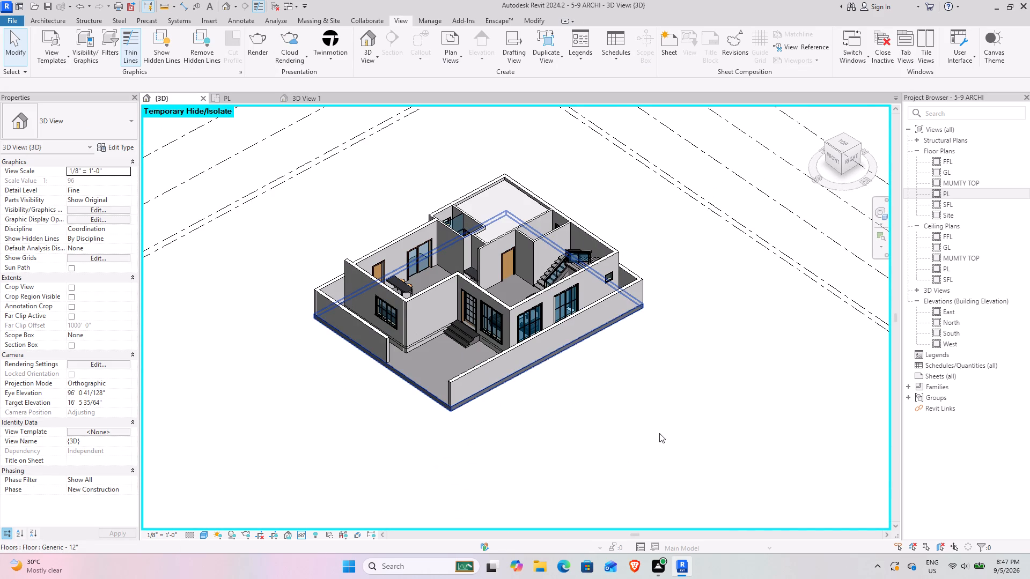
Inspect the short 5" wall at the niche beside the bathroom and clear the selection.
{"action": "scroll", "coordinate": [475, 242], "scroll_direction": "up", "scroll_amount": 4}
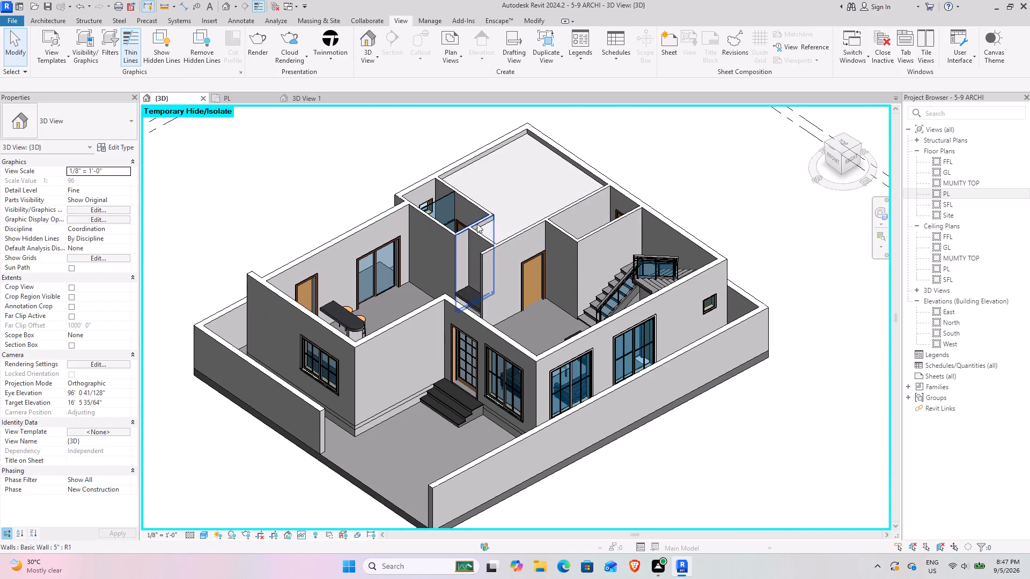
{"action": "left_click", "coordinate": [480, 242]}
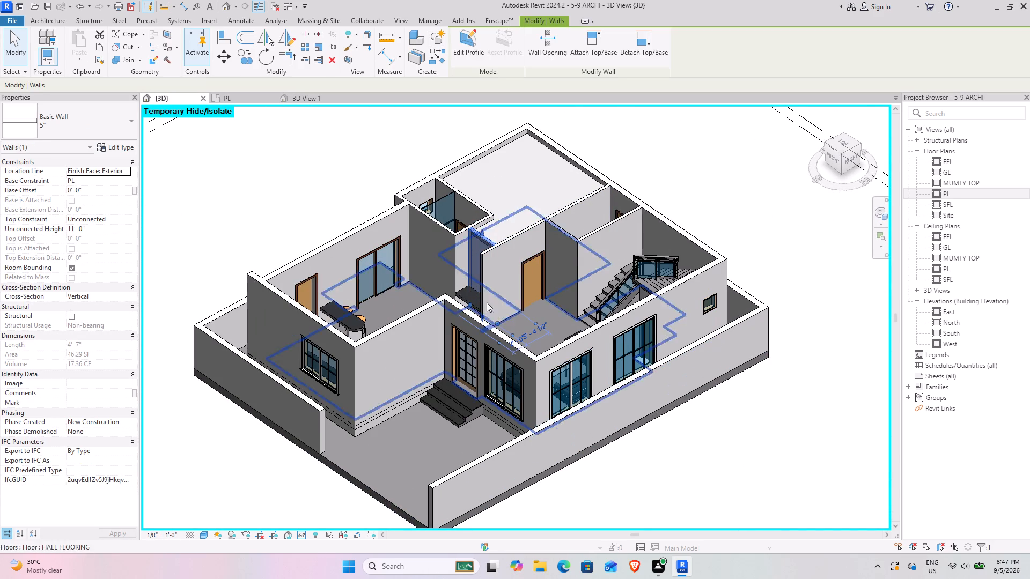
{"action": "left_click", "coordinate": [658, 459]}
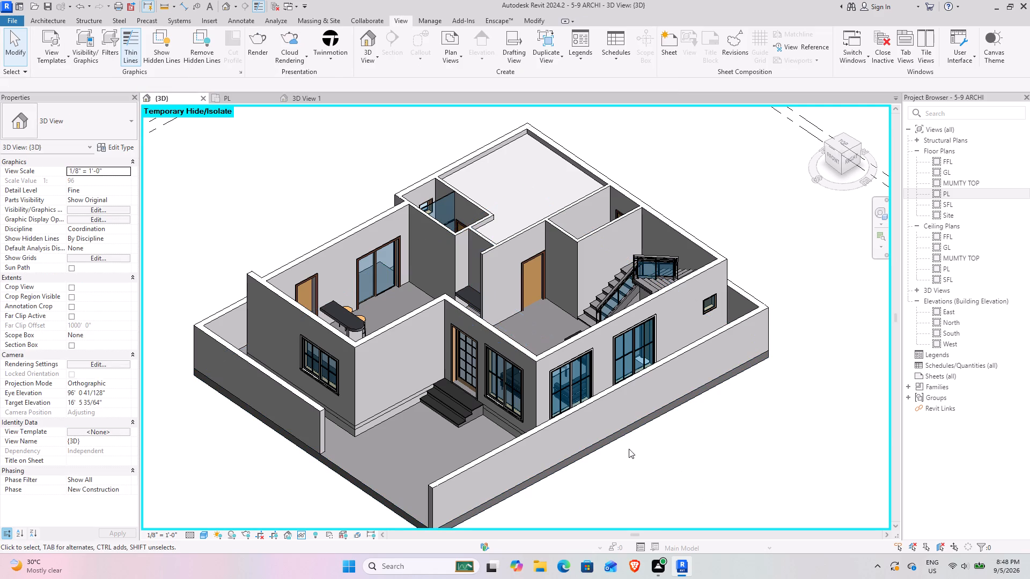
Inspect the 10" front wall holding the entrance door and the house's rear exterior wall, and clear the selection.
{"action": "scroll", "coordinate": [386, 332], "scroll_direction": "down", "scroll_amount": 5}
{"action": "middle_click_drag", "start_coordinate": [447, 387], "coordinate": [539, 405]}
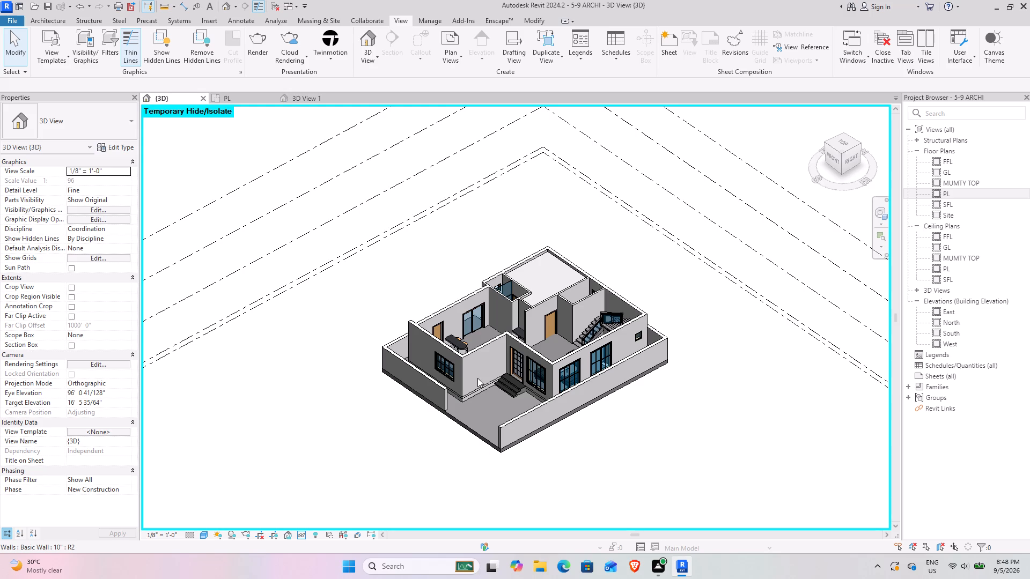
{"action": "scroll", "coordinate": [522, 368], "scroll_direction": "up", "scroll_amount": 3}
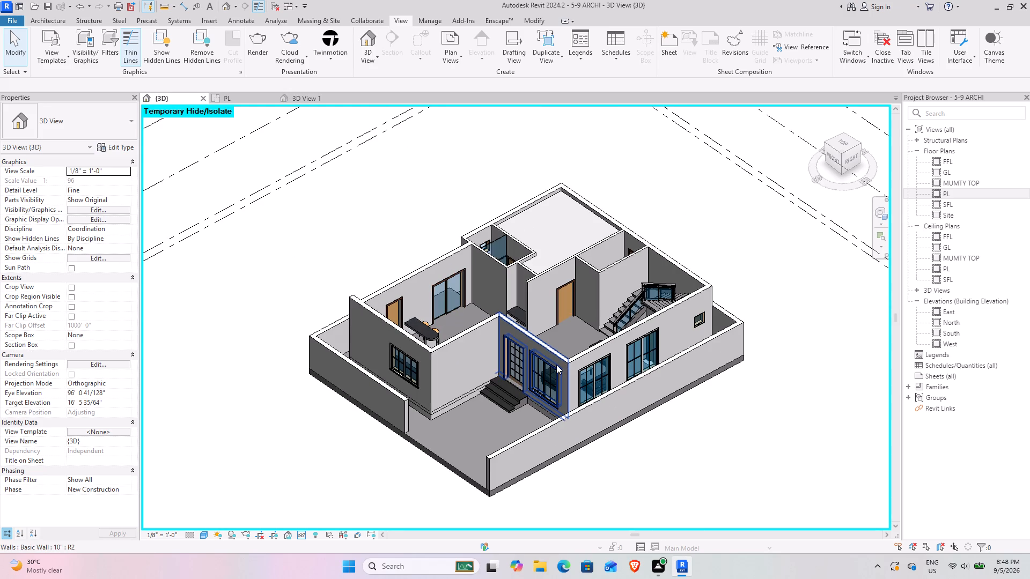
{"action": "left_click", "coordinate": [553, 350]}
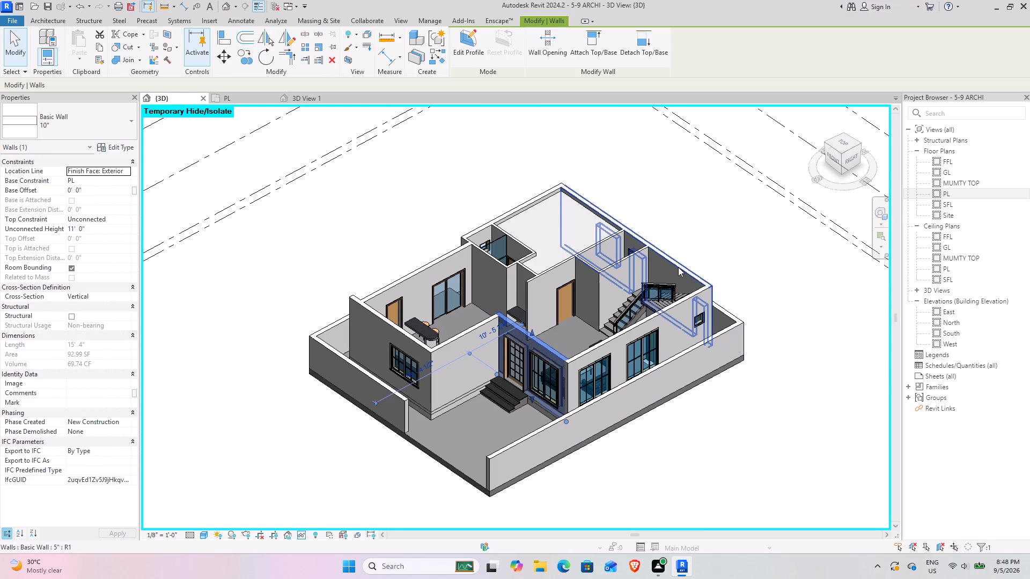
{"action": "left_click", "coordinate": [678, 270]}
{"action": "left_click", "coordinate": [836, 319]}
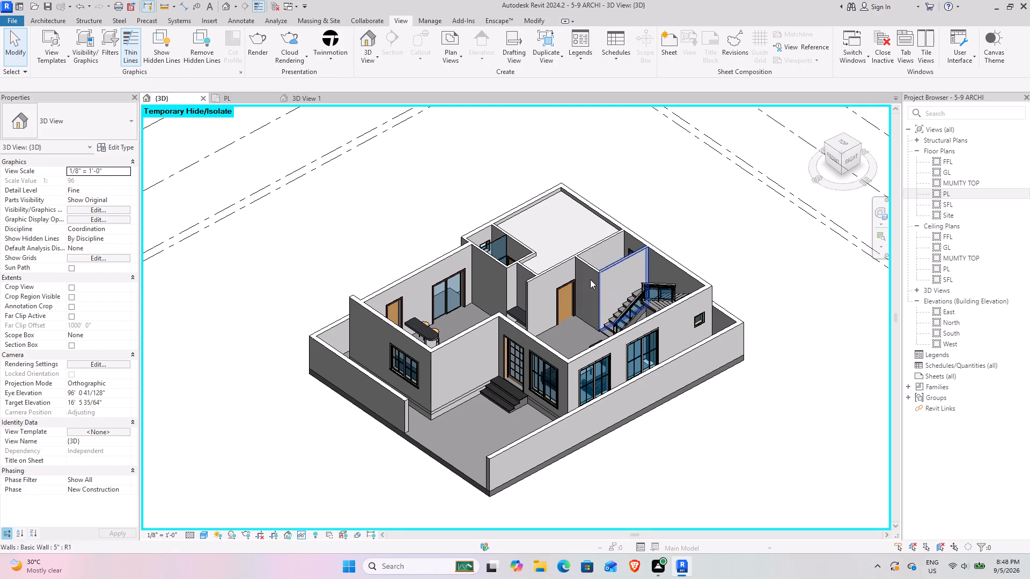
Review the whole house in 3D from above the right side, the front-right corner, the left side and above the front.
{"action": "scroll", "coordinate": [574, 268], "scroll_direction": "down", "scroll_amount": 3}
{"action": "middle_click_drag", "start_coordinate": [482, 290], "coordinate": [378, 351], "text": "shift"}
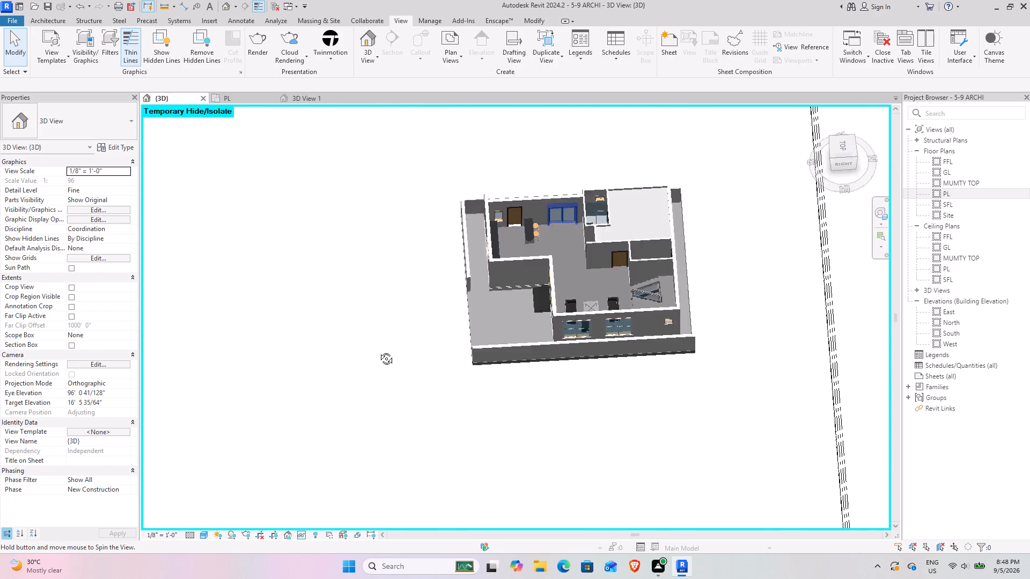
{"action": "middle_click_drag", "start_coordinate": [378, 351], "coordinate": [350, 292], "text": "shift"}
{"action": "middle_click_drag", "start_coordinate": [628, 357], "coordinate": [835, 389], "text": "shift"}
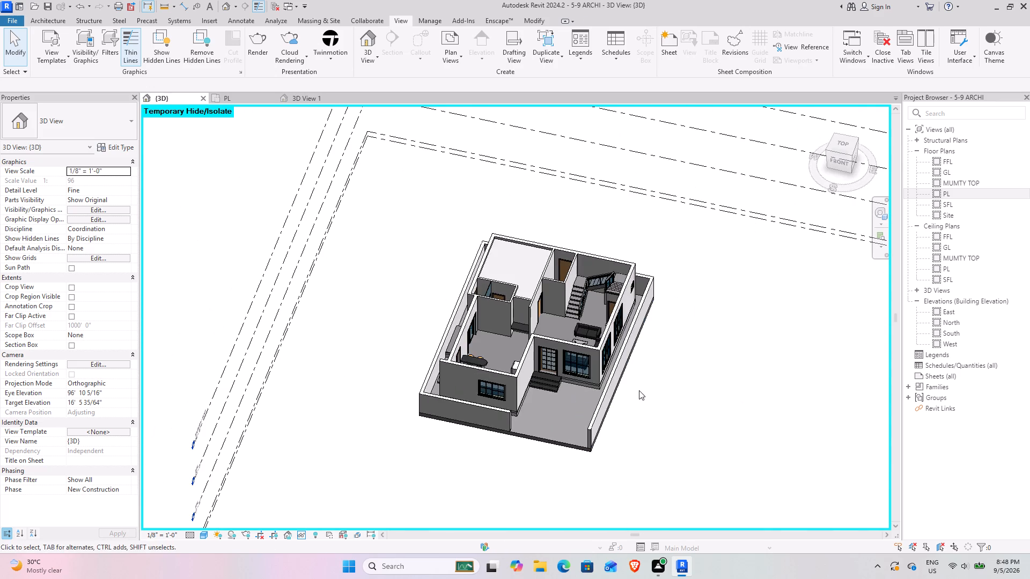
{"action": "middle_click_drag", "start_coordinate": [643, 390], "coordinate": [553, 346], "text": "shift"}
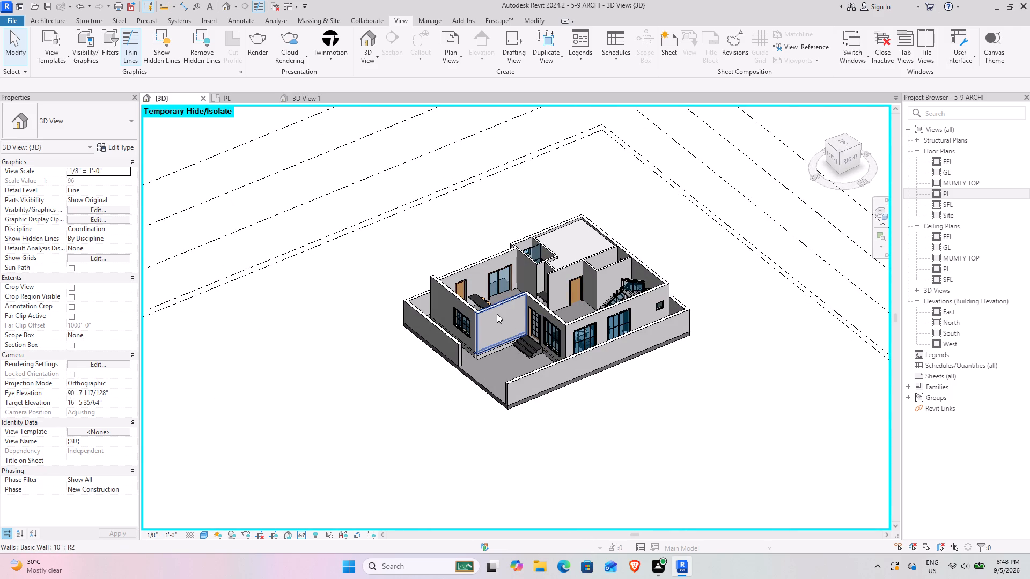
{"action": "scroll", "coordinate": [434, 263], "scroll_direction": "up", "scroll_amount": 4}
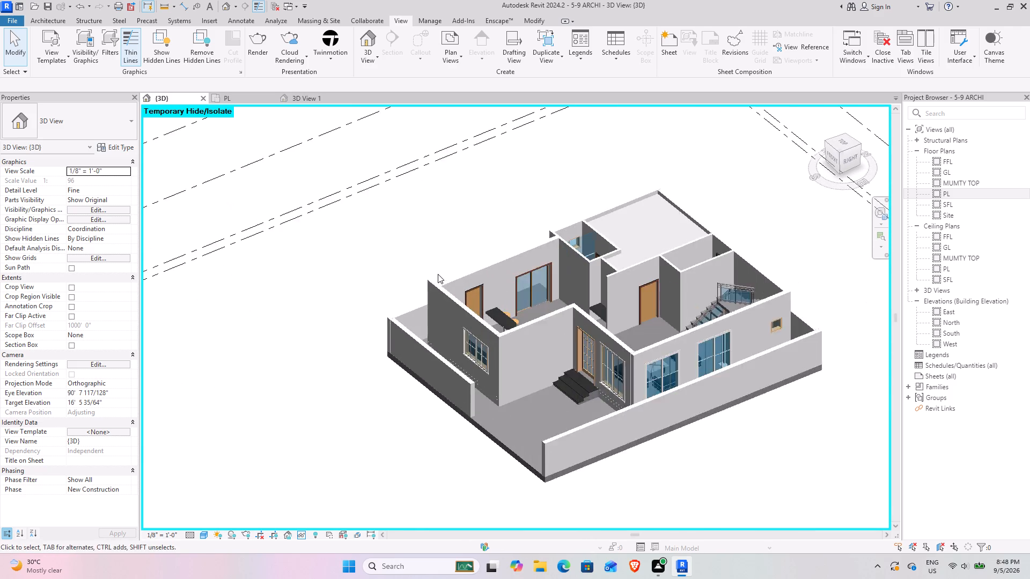
{"action": "middle_click_drag", "start_coordinate": [585, 390], "coordinate": [545, 367]}
{"action": "scroll", "coordinate": [525, 354], "scroll_direction": "down", "scroll_amount": 10}
{"action": "middle_click_drag", "start_coordinate": [542, 395], "coordinate": [499, 283], "text": "shift"}
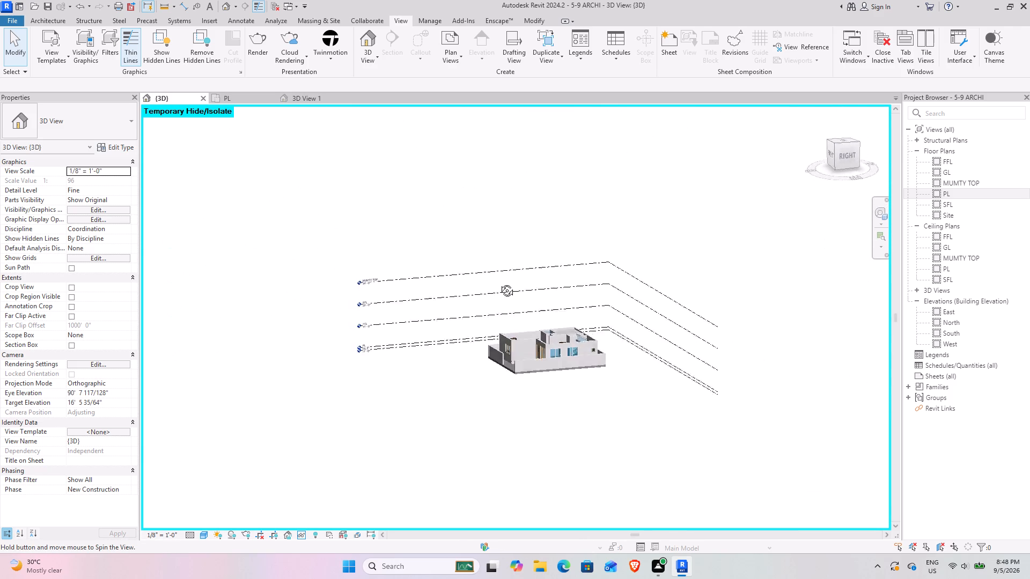
{"action": "middle_click_drag", "start_coordinate": [499, 283], "coordinate": [787, 343], "text": "shift"}
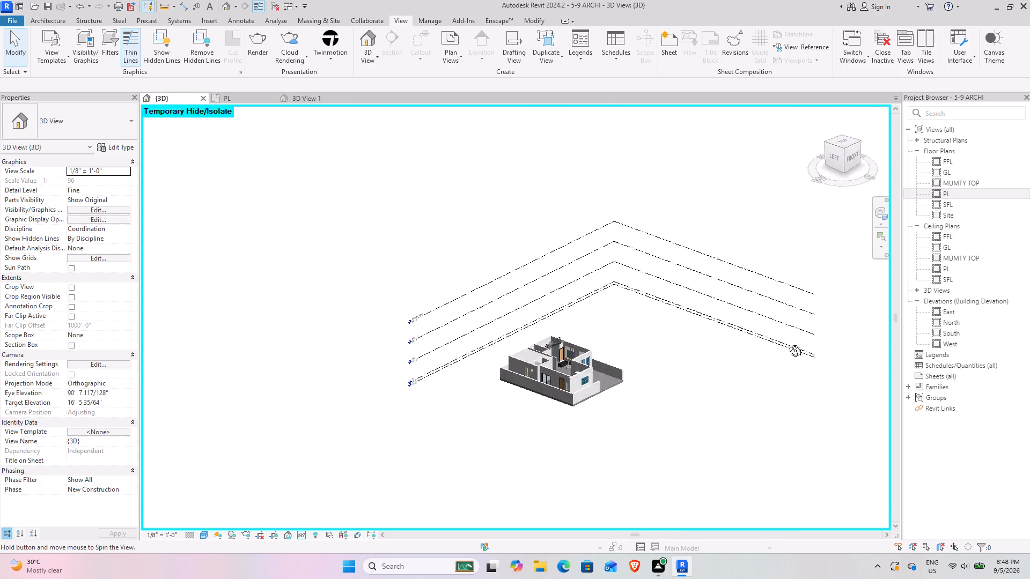
{"action": "middle_click_drag", "start_coordinate": [787, 343], "coordinate": [639, 454], "text": "shift"}
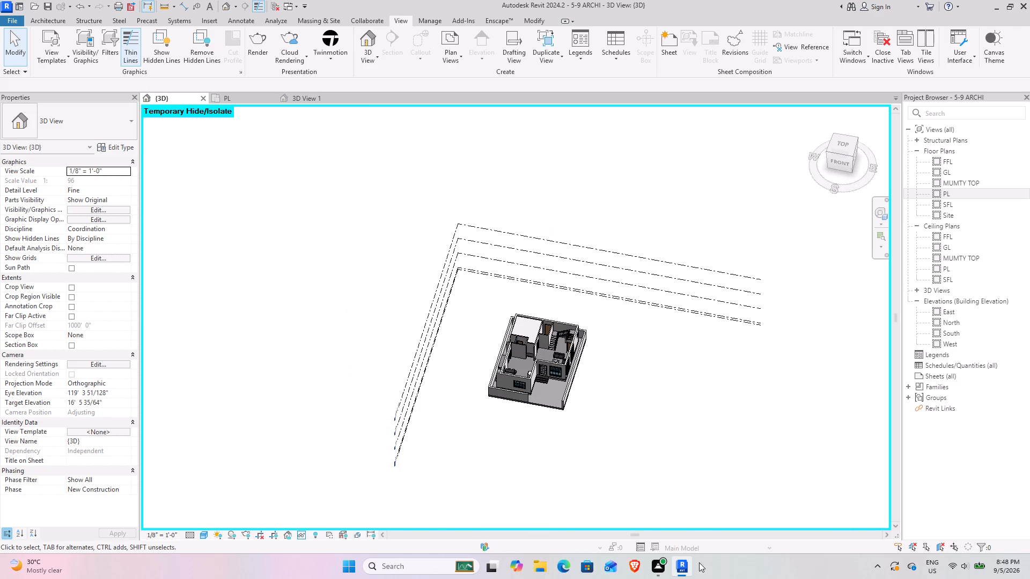
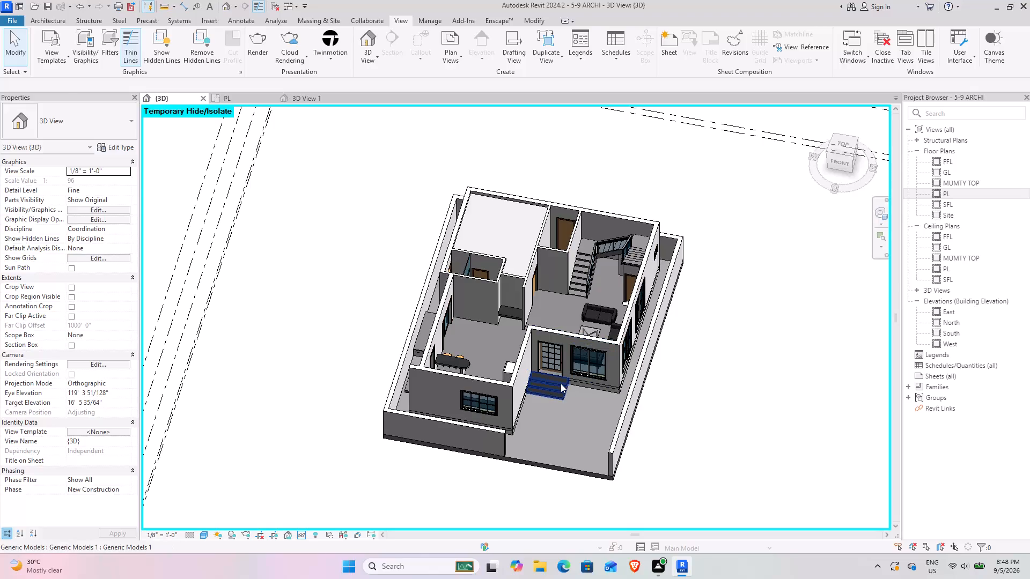
Inspect the generic-model steps in front of the entrance door and clear the selection.
{"action": "left_click", "coordinate": [561, 383]}
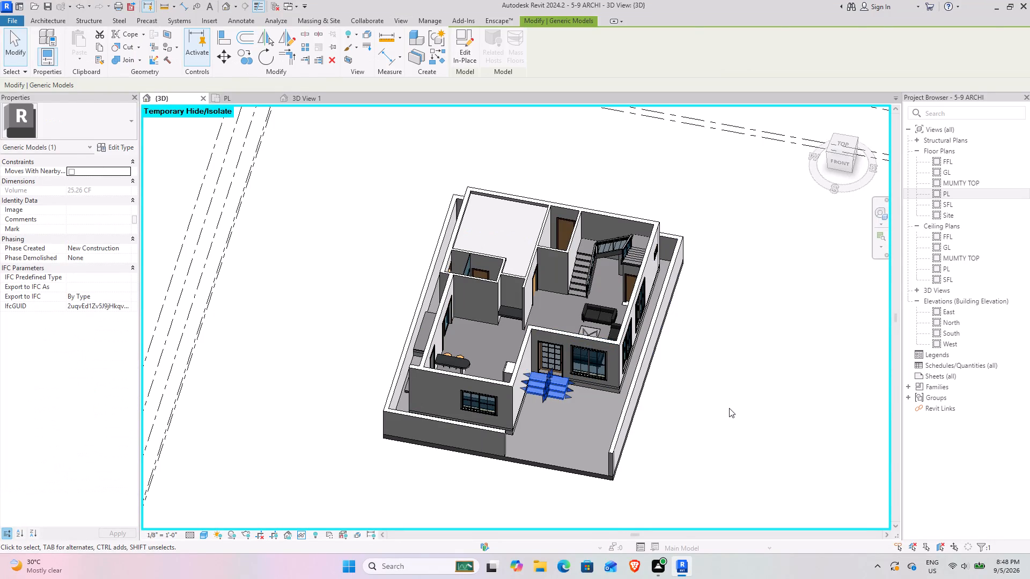
{"action": "left_click", "coordinate": [729, 408]}
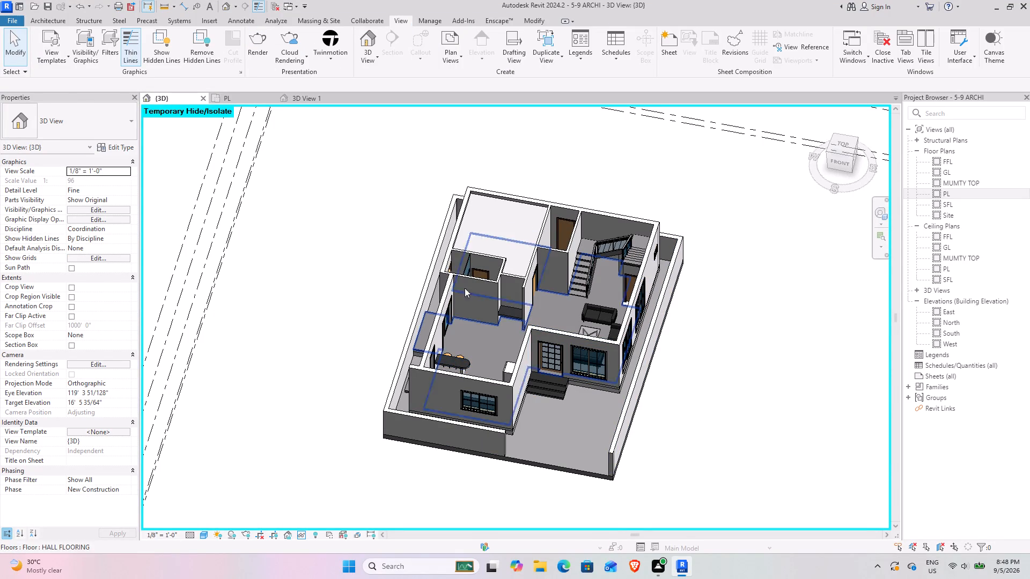
Reset the temporary hide/isolate of the 3D view to bring back the first-floor slab and walls.
{"action": "type", "text": "hr"}
{"action": "left_click", "coordinate": [516, 258]}
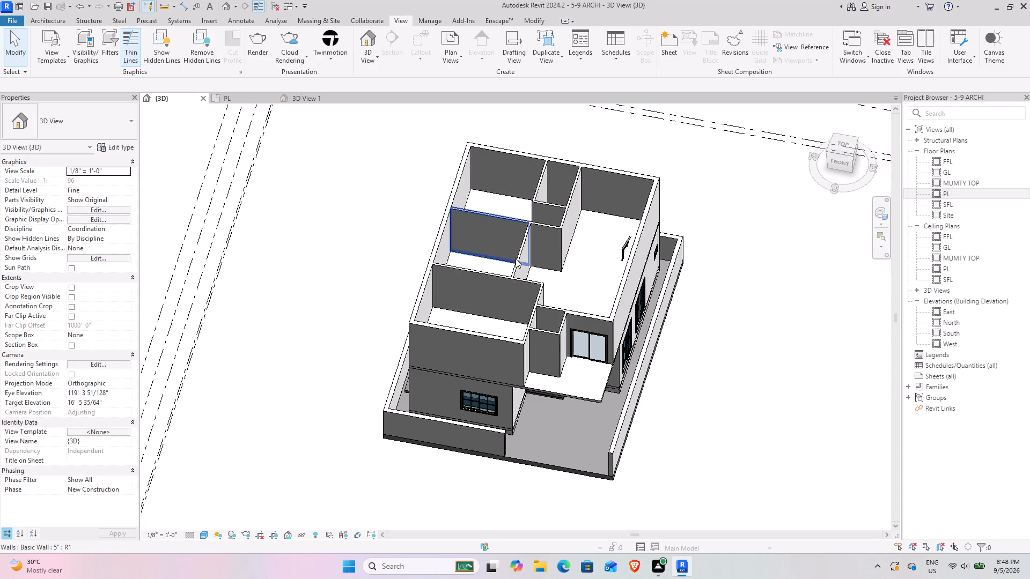
{"action": "left_click", "coordinate": [752, 375]}
Inspect the first floor in 3D, checking its 10" front wall and its 10" left exterior wall.
{"action": "middle_click_drag", "start_coordinate": [580, 339], "coordinate": [668, 315], "text": "shift"}
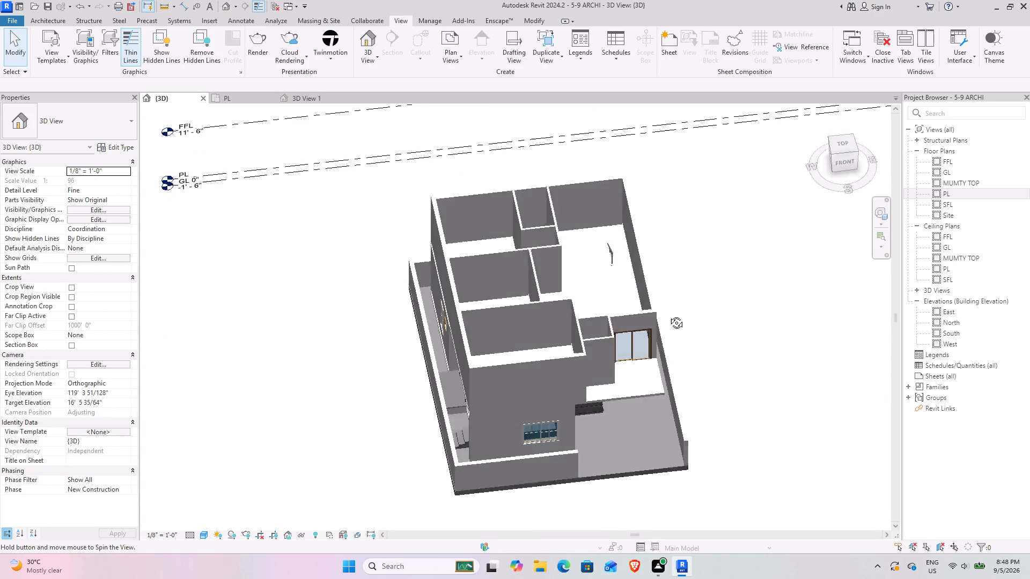
{"action": "middle_click_drag", "start_coordinate": [668, 315], "coordinate": [639, 442], "text": "shift"}
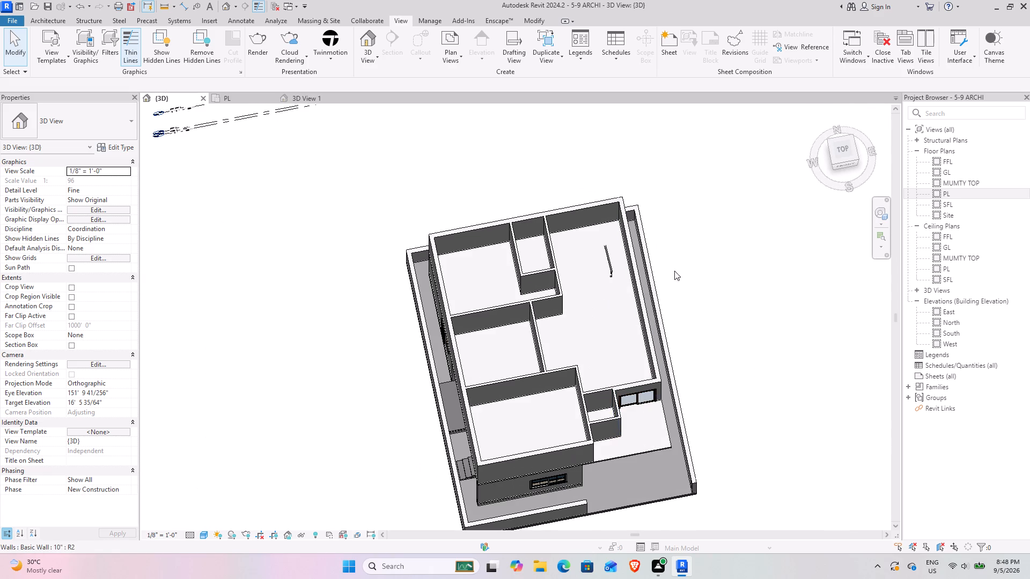
{"action": "left_click", "coordinate": [572, 464]}
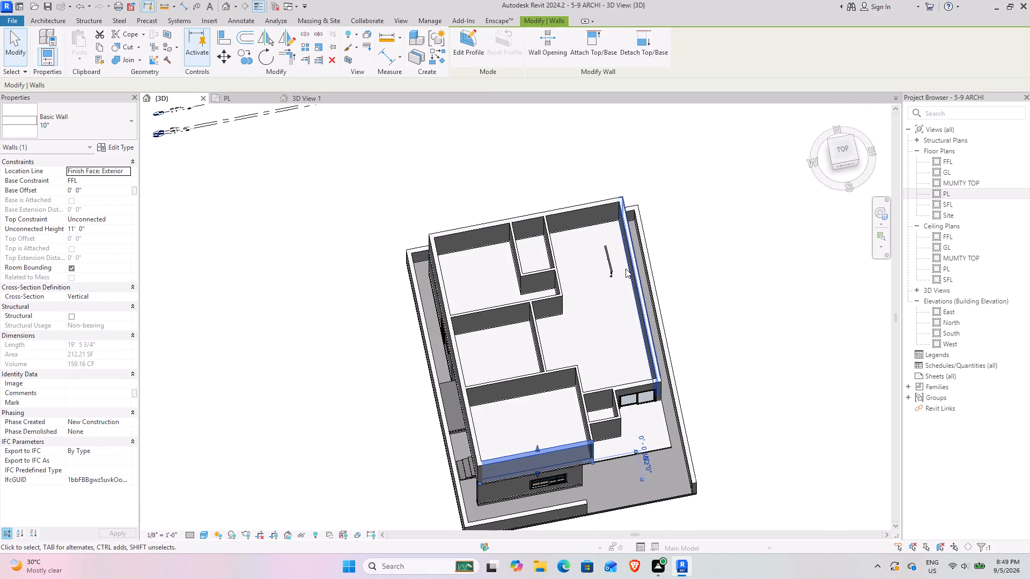
{"action": "left_click", "coordinate": [599, 367]}
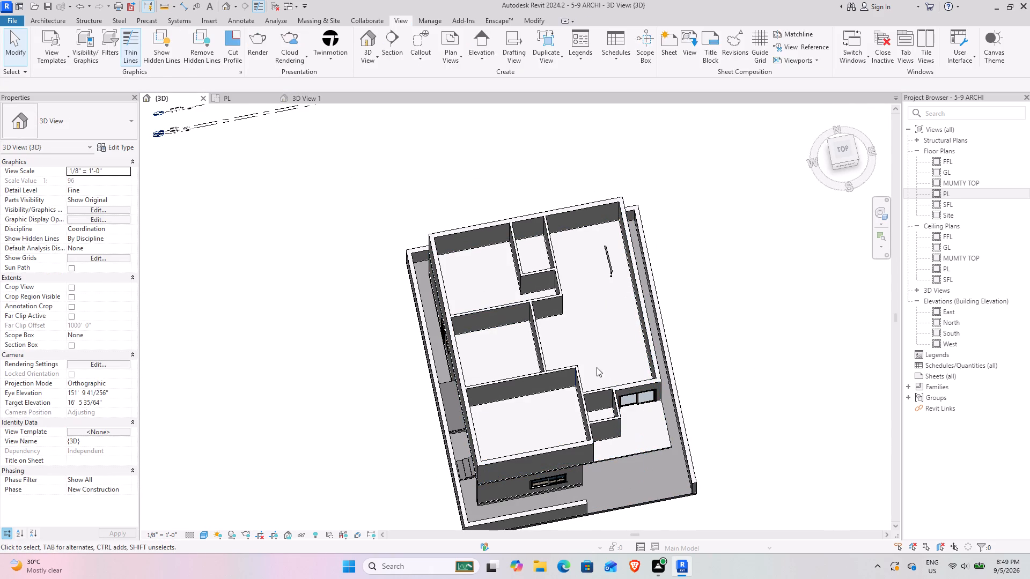
{"action": "middle_click_drag", "start_coordinate": [461, 428], "coordinate": [551, 277], "text": "shift"}
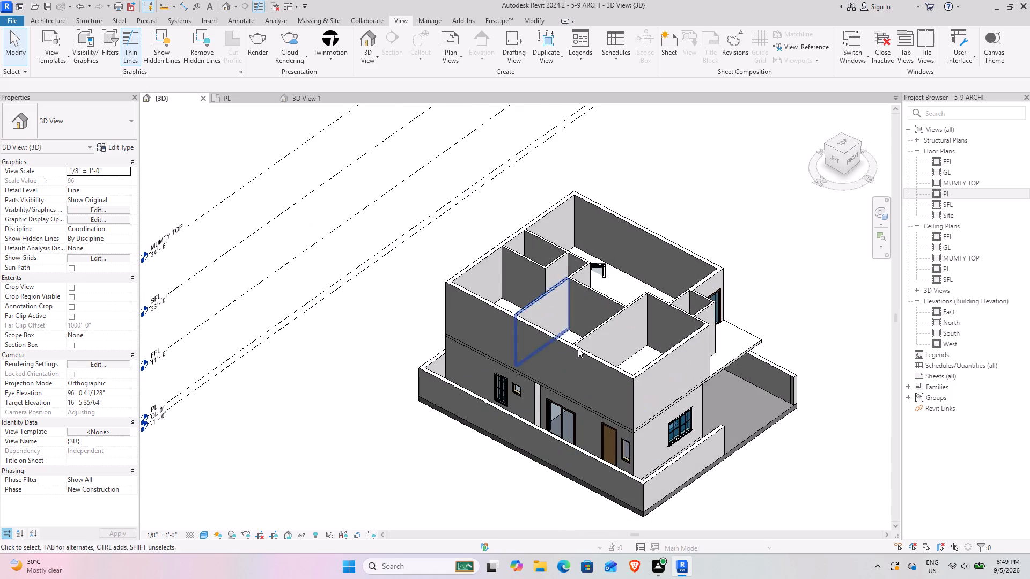
{"action": "left_click", "coordinate": [574, 403]}
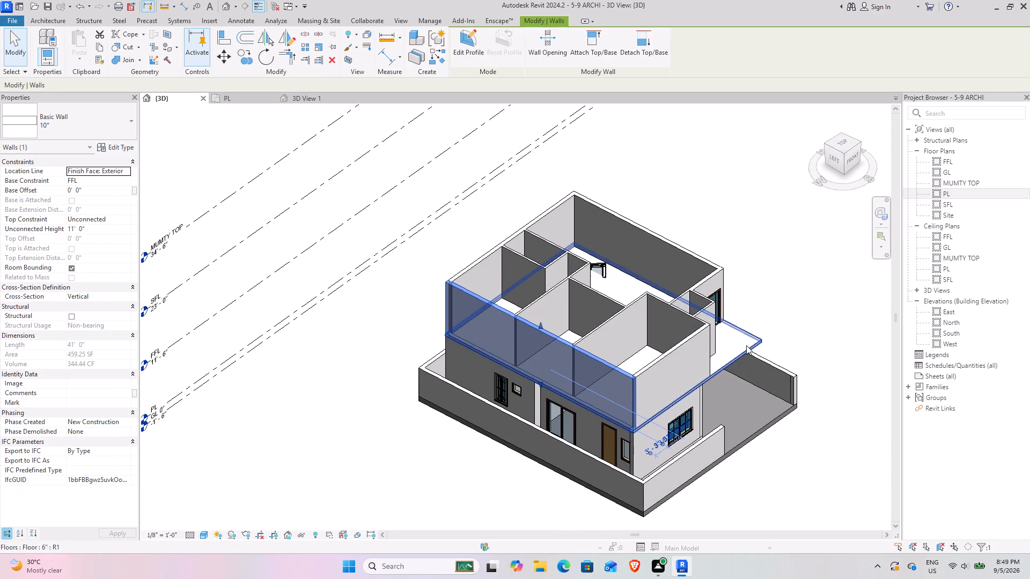
Edit the 6" FFL floor's boundary in the FFL plan, adding a rectangular opening about 9'-8 1/4" deep around the staircase and lift provision, and finish.
{"action": "left_click", "coordinate": [746, 345]}
{"action": "scroll", "coordinate": [708, 326], "scroll_direction": "down", "scroll_amount": 4}
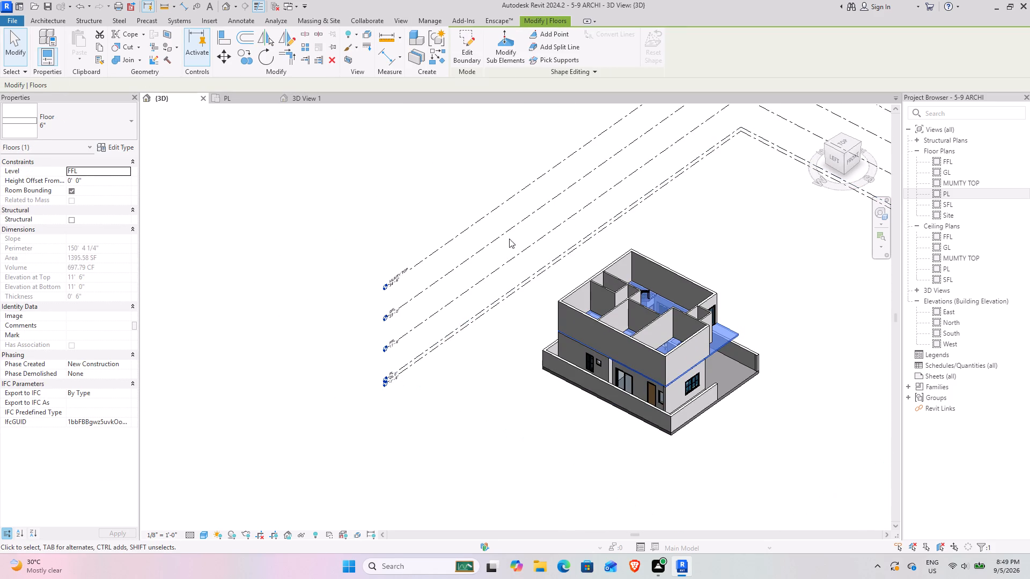
{"action": "left_click", "coordinate": [464, 51]}
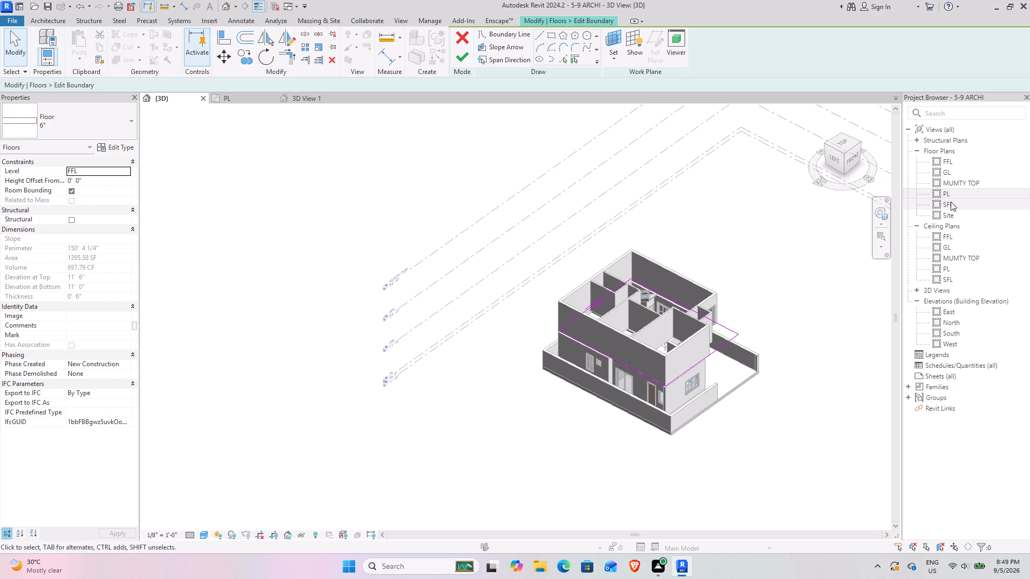
{"action": "double_click", "coordinate": [954, 158]}
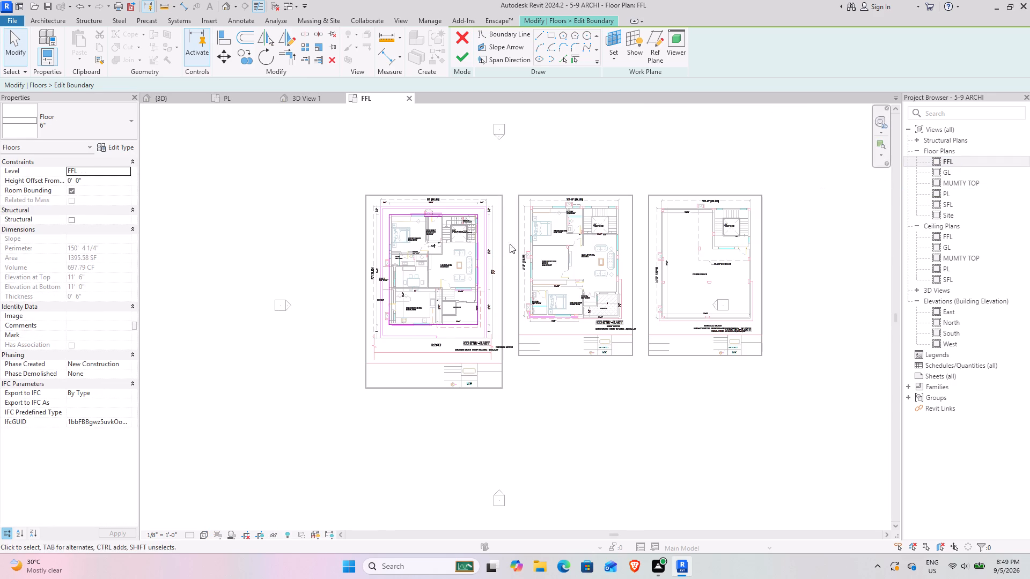
{"action": "scroll", "coordinate": [392, 250], "scroll_direction": "up", "scroll_amount": 5}
{"action": "scroll", "coordinate": [464, 221], "scroll_direction": "up", "scroll_amount": 8}
{"action": "middle_click_drag", "start_coordinate": [528, 277], "coordinate": [470, 313]}
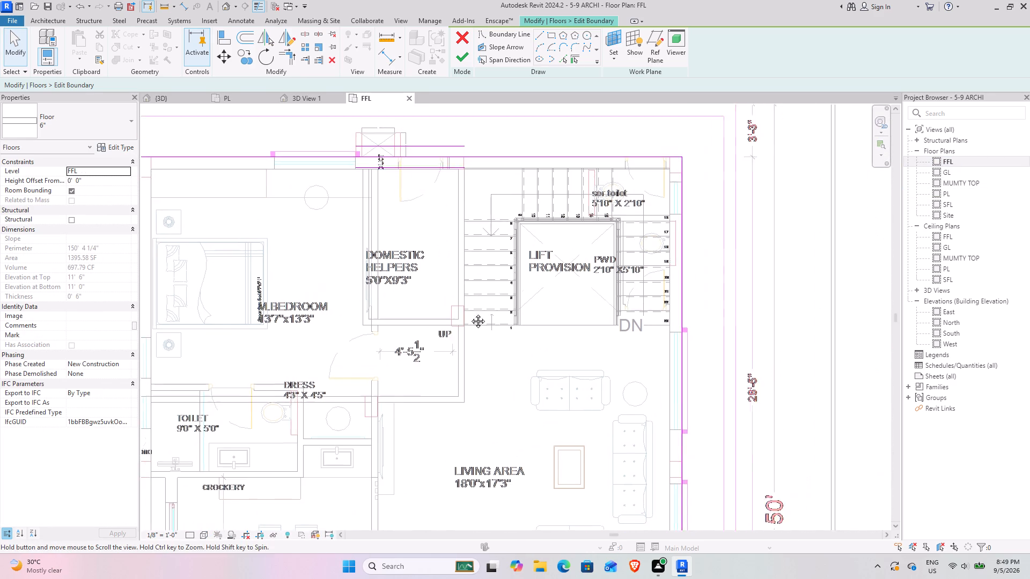
{"action": "middle_click_drag", "start_coordinate": [470, 313], "coordinate": [435, 330]}
{"action": "scroll", "coordinate": [443, 266], "scroll_direction": "up", "scroll_amount": 4}
{"action": "middle_click_drag", "start_coordinate": [535, 250], "coordinate": [460, 280]}
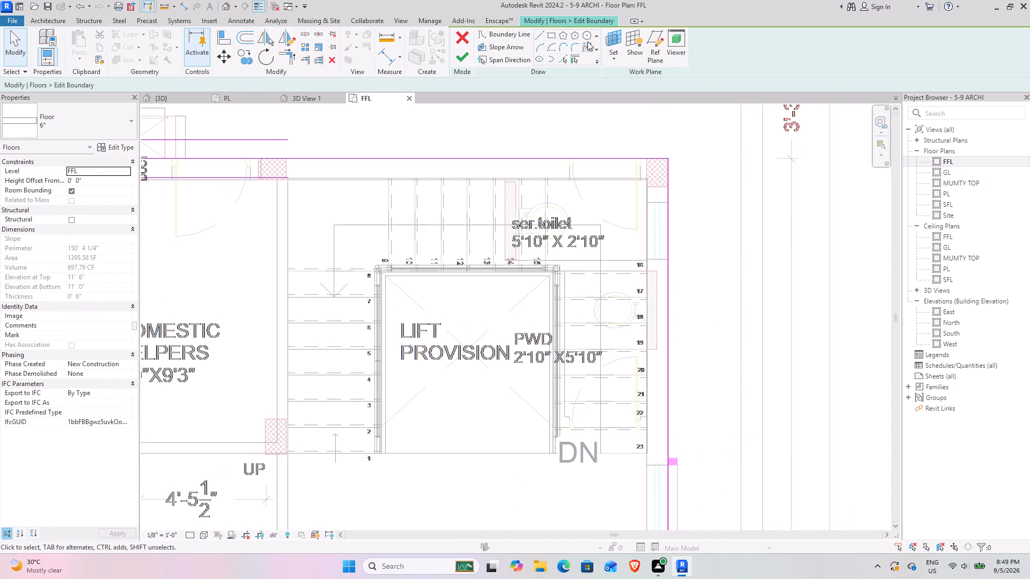
{"action": "left_click", "coordinate": [556, 33]}
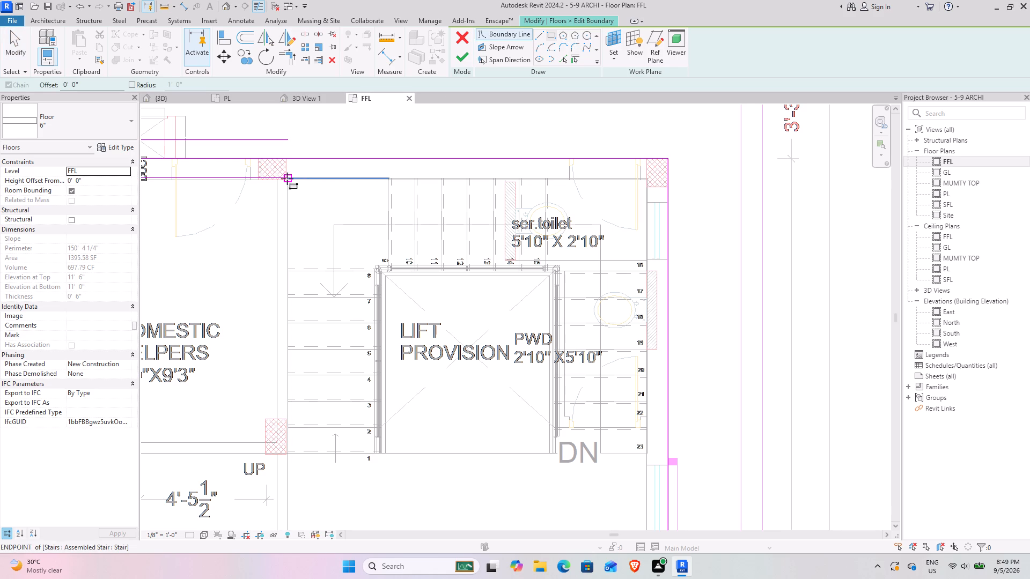
{"action": "left_click", "coordinate": [286, 177]}
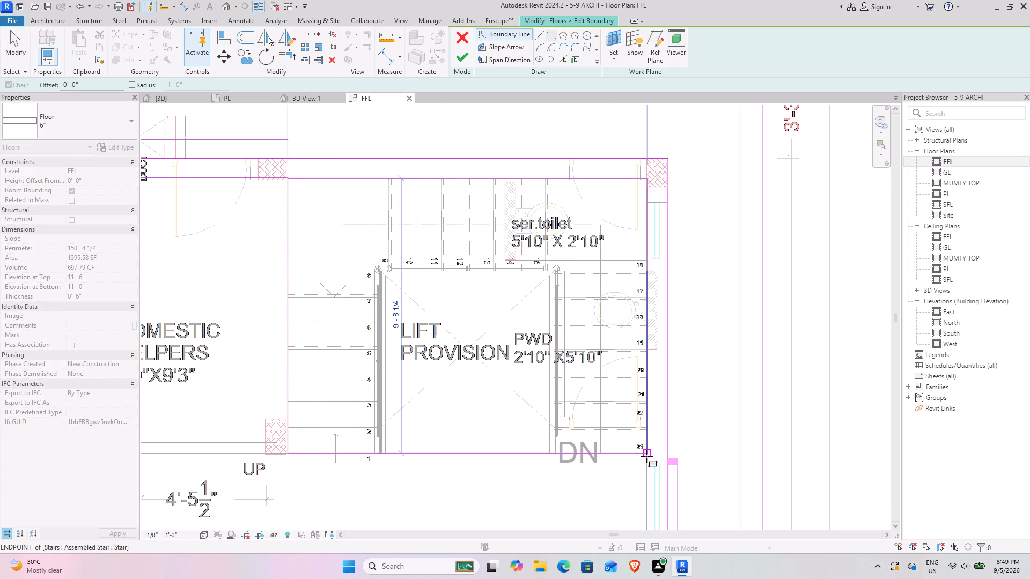
{"action": "left_click", "coordinate": [646, 456]}
{"action": "left_click", "coordinate": [12, 42]}
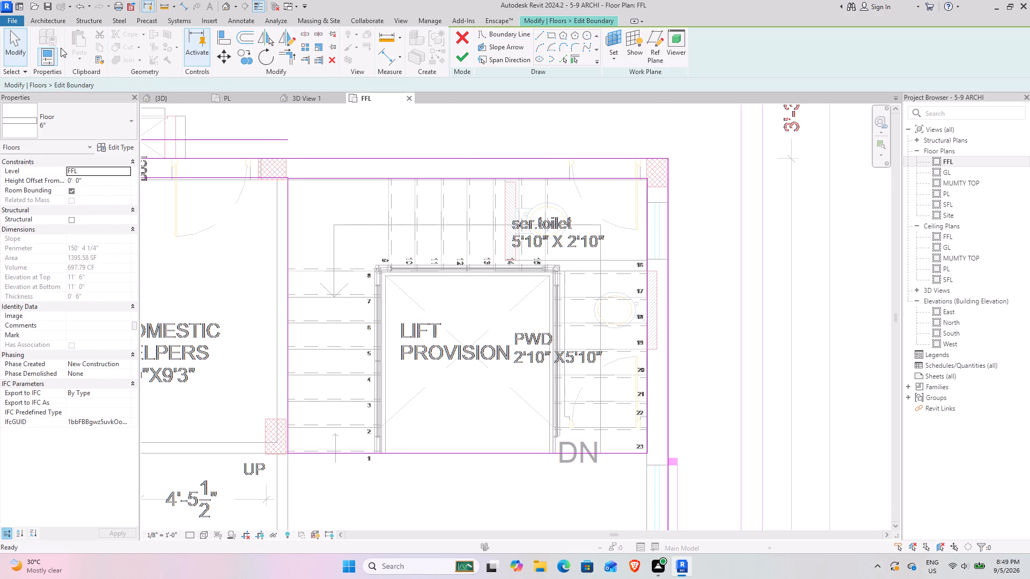
{"action": "left_click", "coordinate": [463, 65]}
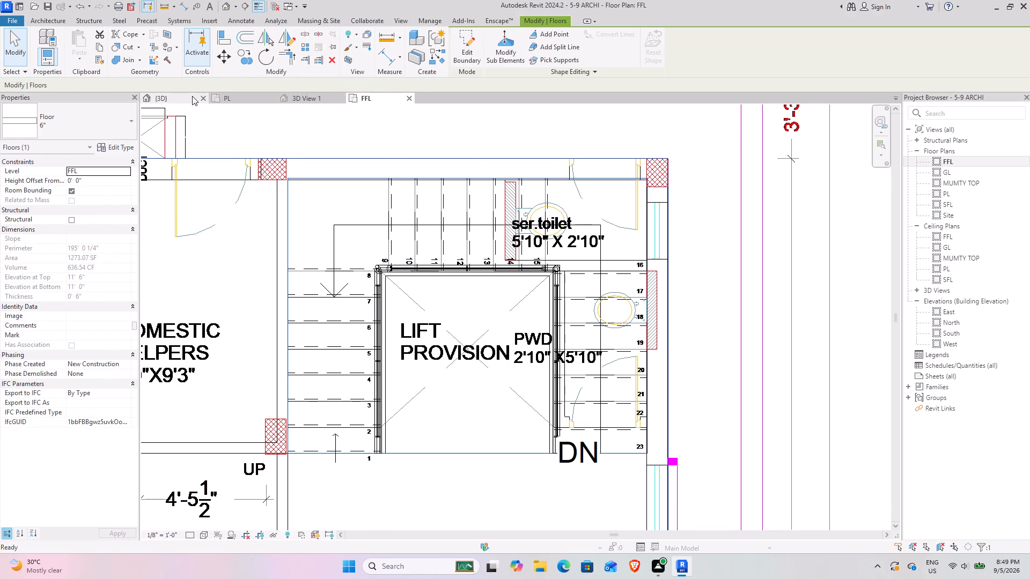
Check the new staircase opening in the first-floor slab from above in the 3D view.
{"action": "left_click", "coordinate": [192, 96]}
{"action": "left_click", "coordinate": [548, 414]}
{"action": "middle_click_drag", "start_coordinate": [658, 346], "coordinate": [462, 404]}
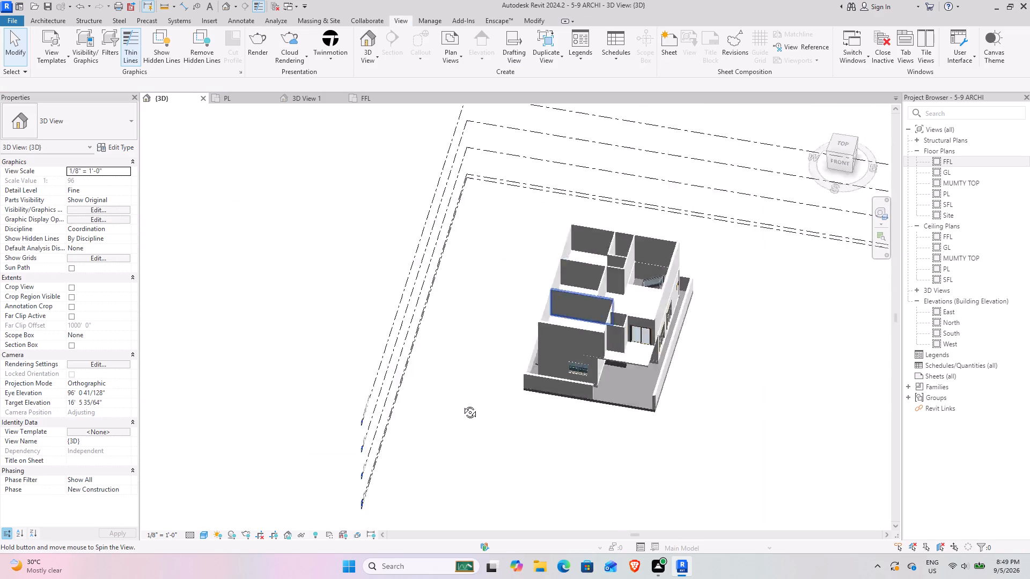
{"action": "middle_click_drag", "start_coordinate": [462, 404], "coordinate": [436, 415]}
{"action": "scroll", "coordinate": [744, 218], "scroll_direction": "up", "scroll_amount": 8}
{"action": "middle_click_drag", "start_coordinate": [488, 323], "coordinate": [582, 413], "text": "shift"}
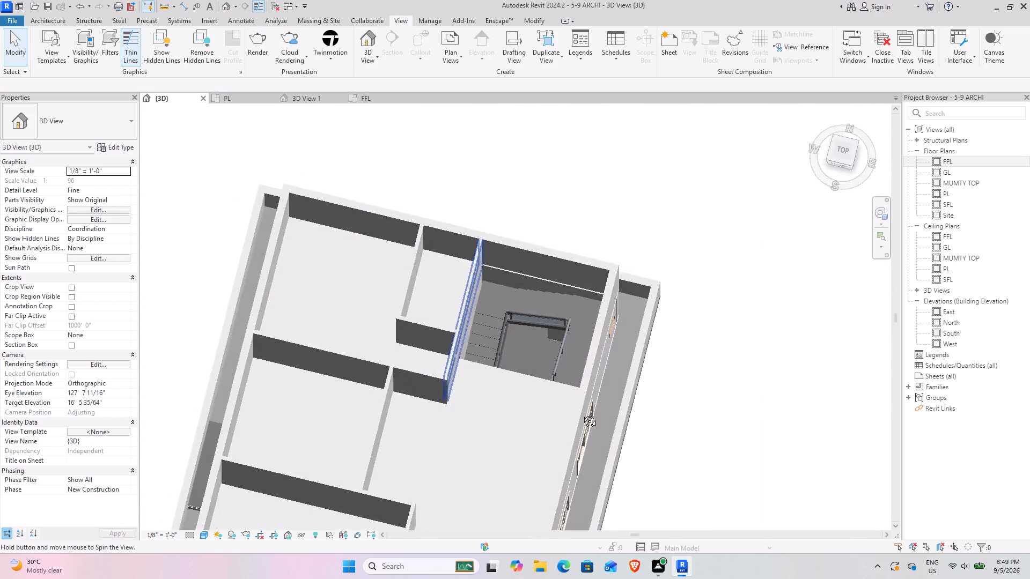
{"action": "middle_click_drag", "start_coordinate": [582, 413], "coordinate": [627, 377], "text": "shift"}
Start a railing path sketch in the FFL floor plan at the front edge of the staircase opening.
{"action": "left_click", "coordinate": [378, 93]}
{"action": "scroll", "coordinate": [460, 295], "scroll_direction": "up", "scroll_amount": 3}
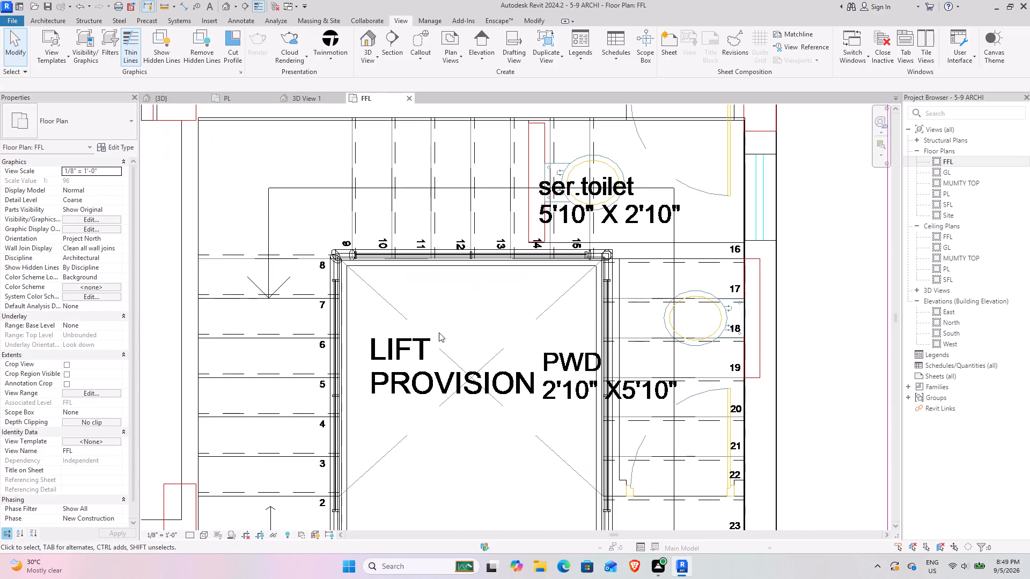
{"action": "middle_click_drag", "start_coordinate": [439, 321], "coordinate": [477, 167]}
{"action": "scroll", "coordinate": [463, 284], "scroll_direction": "down", "scroll_amount": 4}
{"action": "middle_click_drag", "start_coordinate": [429, 355], "coordinate": [507, 319]}
{"action": "scroll", "coordinate": [619, 333], "scroll_direction": "up", "scroll_amount": 3}
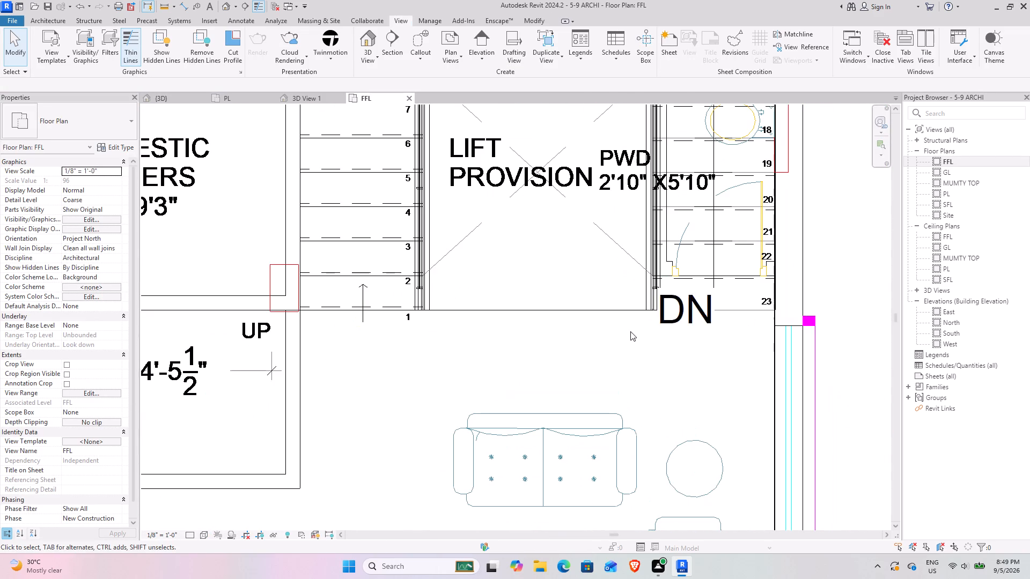
{"action": "middle_click_drag", "start_coordinate": [630, 331], "coordinate": [630, 341]}
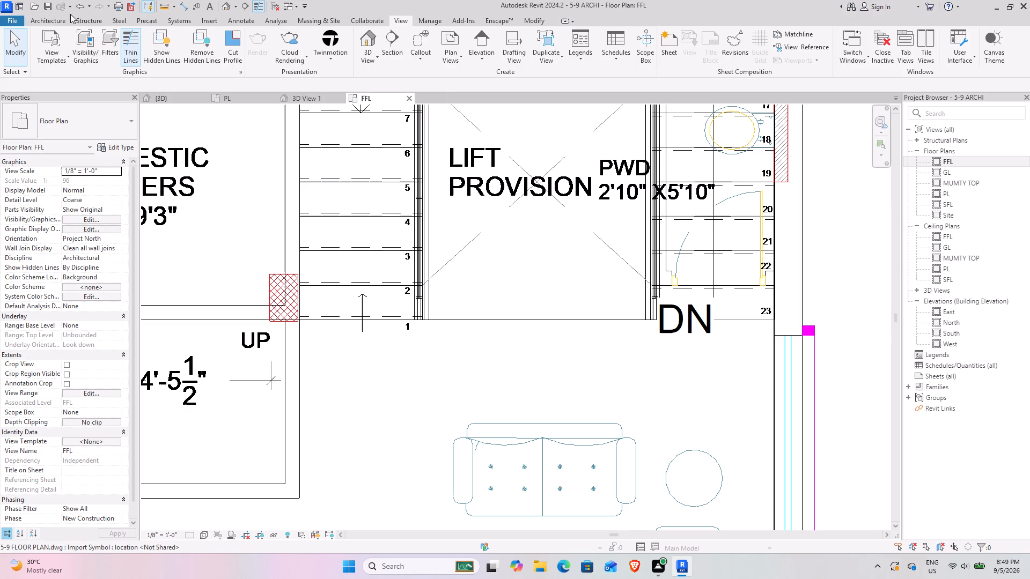
{"action": "left_click", "coordinate": [70, 14]}
{"action": "left_click", "coordinate": [50, 18]}
{"action": "left_click", "coordinate": [352, 46]}
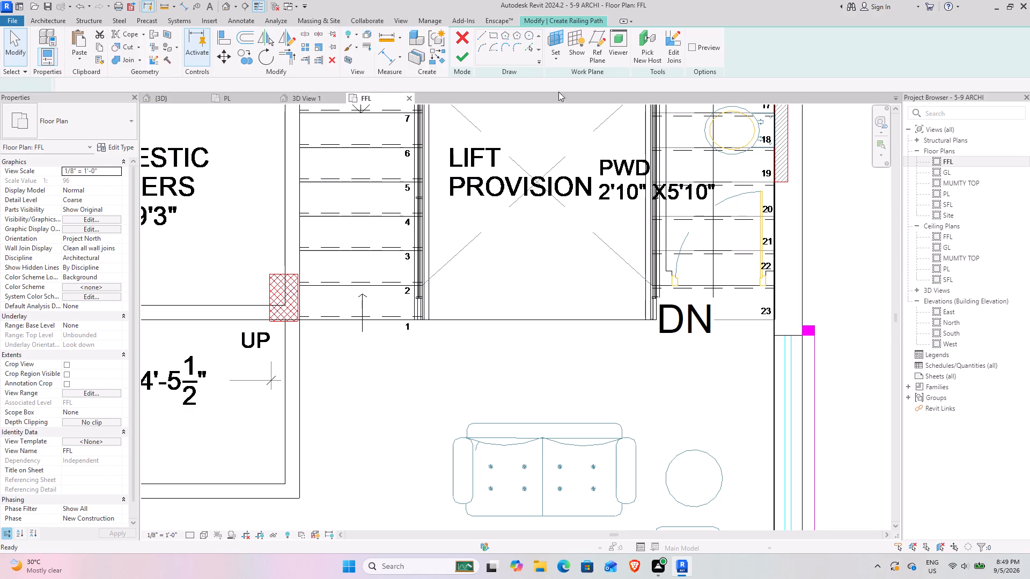
Draw a horizontal railing path line about 9'-6" long, 1" outside the opening's front edge, from the 5" wall to the down-flight's inner railing.
{"action": "scroll", "coordinate": [659, 317], "scroll_direction": "up", "scroll_amount": 5}
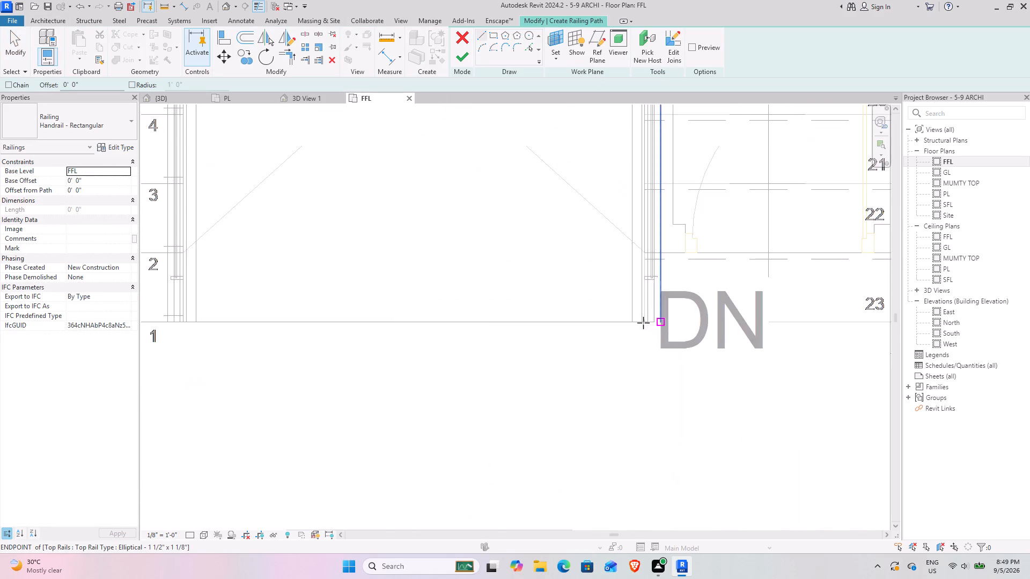
{"action": "scroll", "coordinate": [639, 324], "scroll_direction": "up", "scroll_amount": 4}
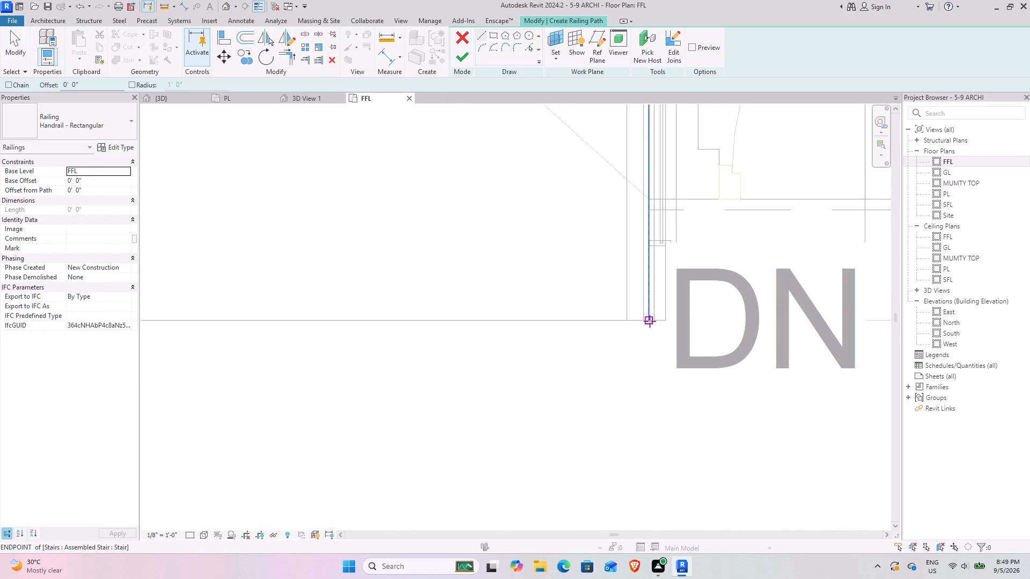
{"action": "scroll", "coordinate": [629, 354], "scroll_direction": "down", "scroll_amount": 4}
{"action": "middle_click_drag", "start_coordinate": [528, 346], "coordinate": [661, 344]}
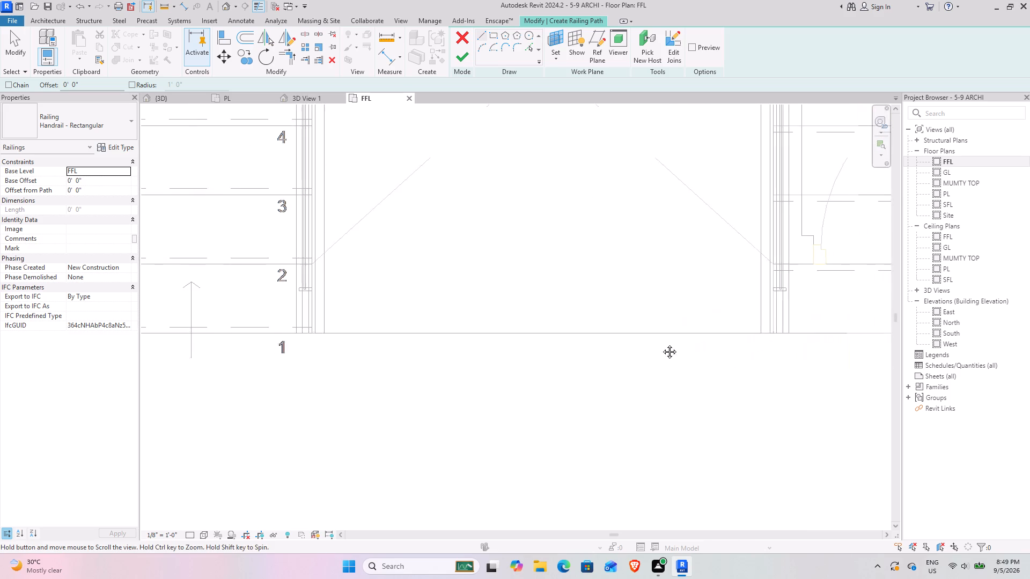
{"action": "middle_click_drag", "start_coordinate": [661, 344], "coordinate": [854, 289]}
{"action": "scroll", "coordinate": [491, 277], "scroll_direction": "down", "scroll_amount": 4}
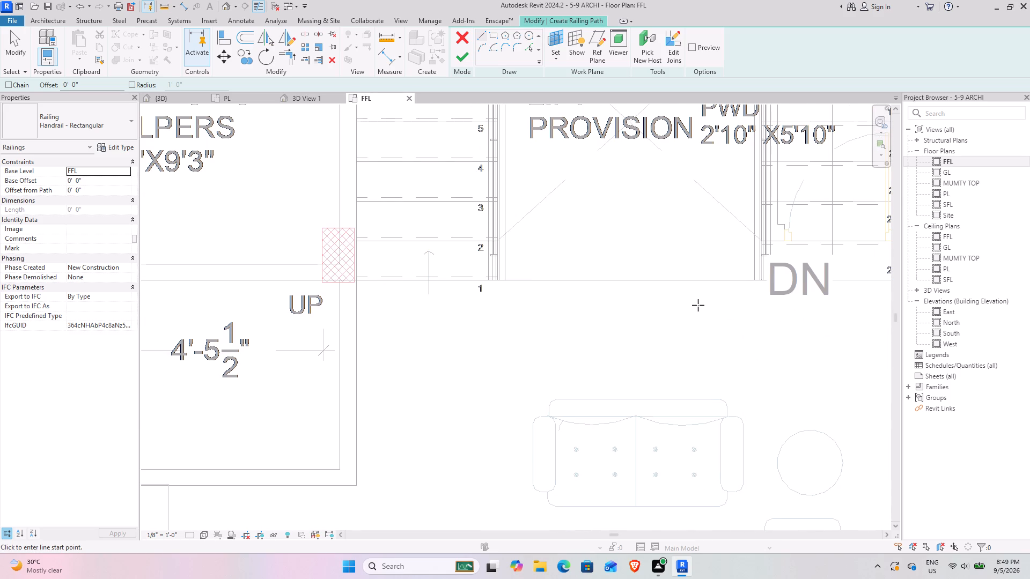
{"action": "scroll", "coordinate": [744, 277], "scroll_direction": "up", "scroll_amount": 4}
{"action": "middle_click_drag", "start_coordinate": [310, 310], "coordinate": [657, 329]}
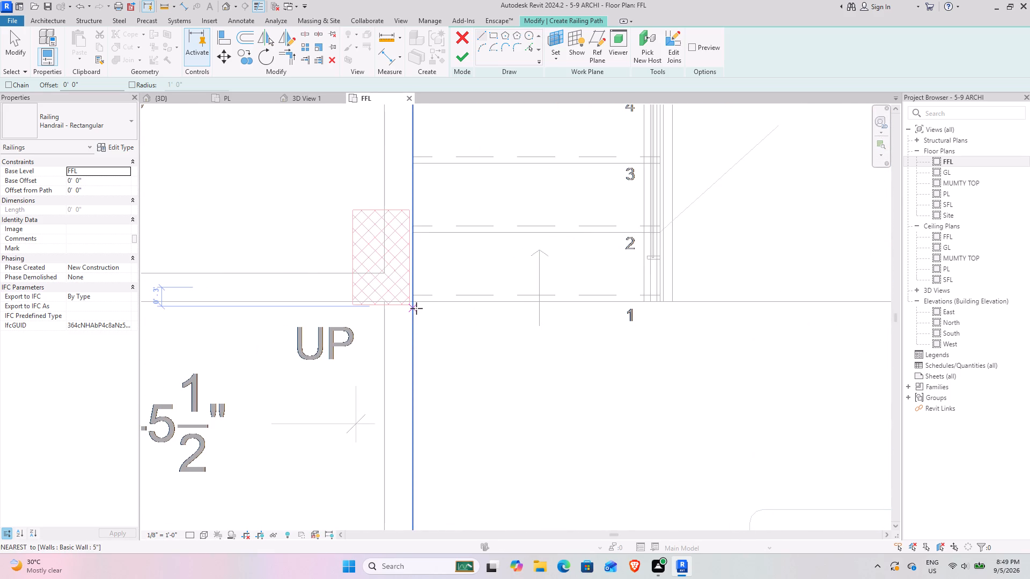
{"action": "scroll", "coordinate": [416, 308], "scroll_direction": "up", "scroll_amount": 5}
{"action": "left_click_drag", "start_coordinate": [409, 308], "coordinate": [415, 310]}
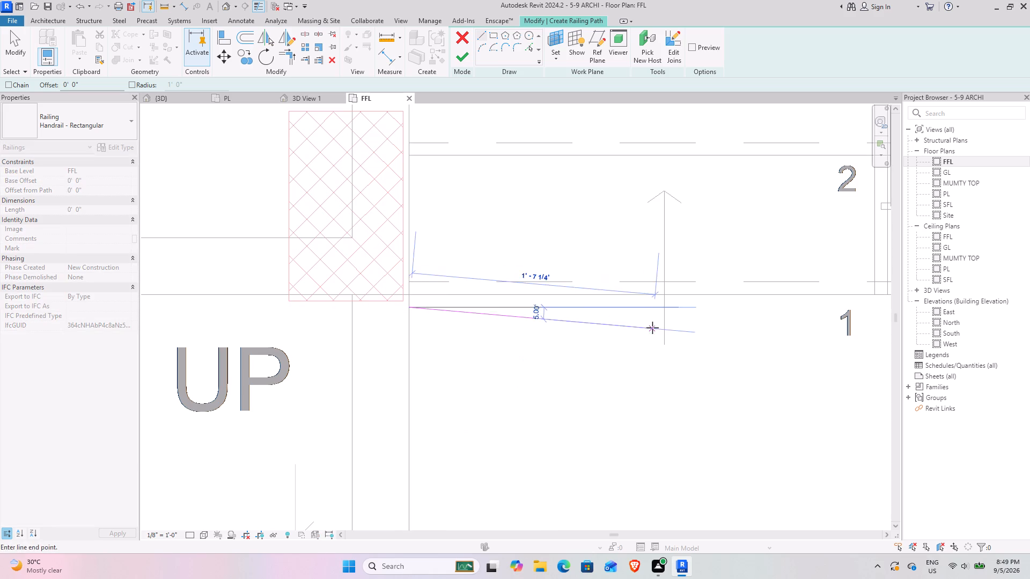
{"action": "scroll", "coordinate": [652, 328], "scroll_direction": "down", "scroll_amount": 6}
{"action": "middle_click_drag", "start_coordinate": [694, 329], "coordinate": [338, 317]}
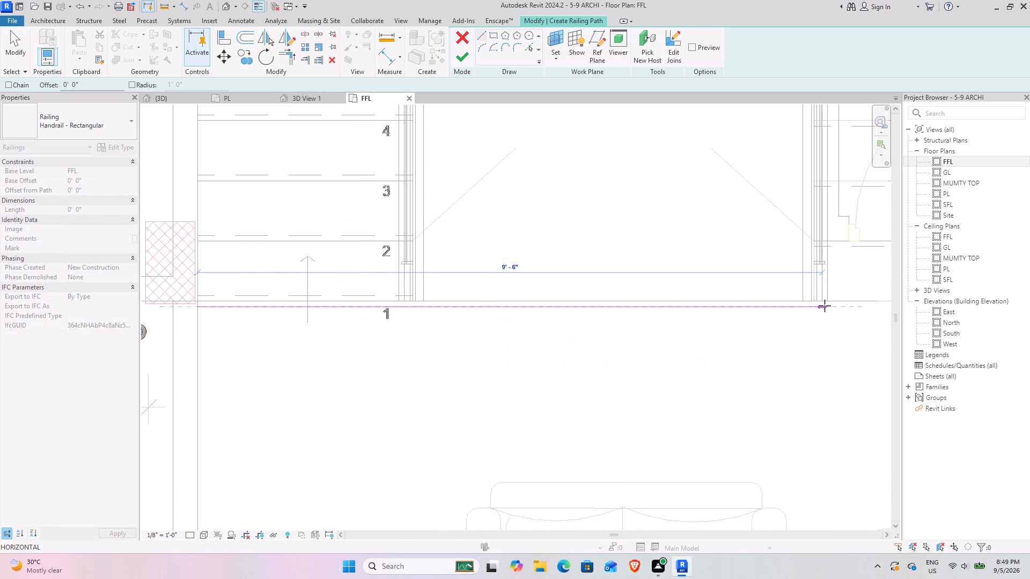
{"action": "scroll", "coordinate": [825, 306], "scroll_direction": "up", "scroll_amount": 8}
{"action": "middle_click_drag", "start_coordinate": [803, 303], "coordinate": [523, 355]}
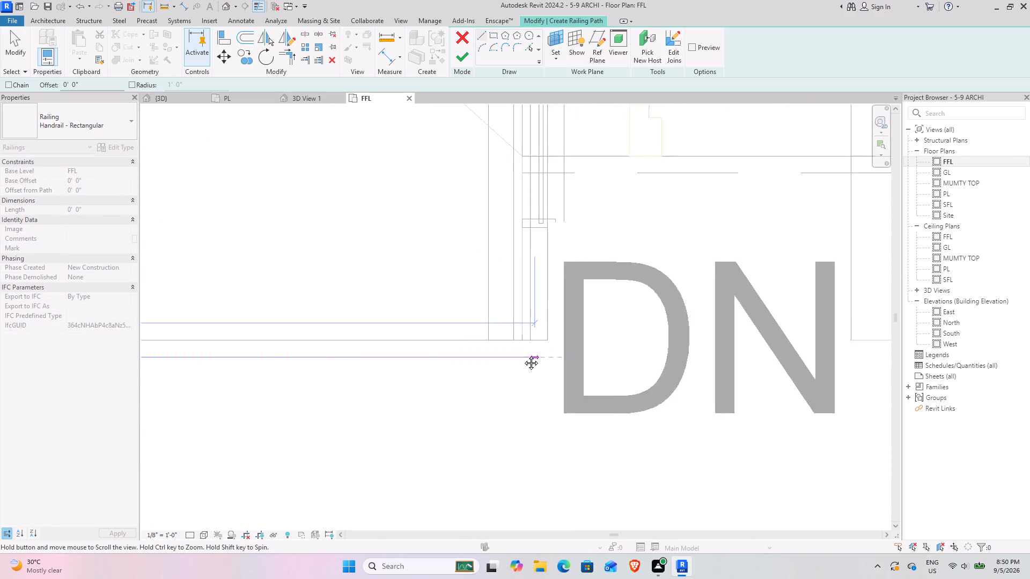
{"action": "middle_click_drag", "start_coordinate": [523, 355], "coordinate": [510, 388]}
{"action": "scroll", "coordinate": [504, 388], "scroll_direction": "down", "scroll_amount": 4}
{"action": "scroll", "coordinate": [496, 397], "scroll_direction": "up", "scroll_amount": 2}
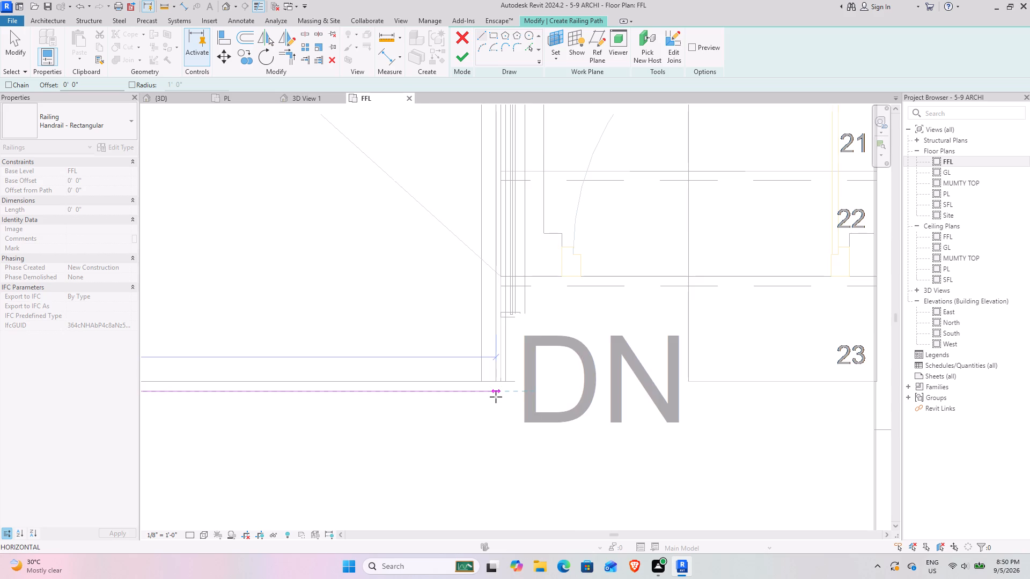
{"action": "scroll", "coordinate": [496, 397], "scroll_direction": "up", "scroll_amount": 6}
{"action": "left_click", "coordinate": [508, 380]}
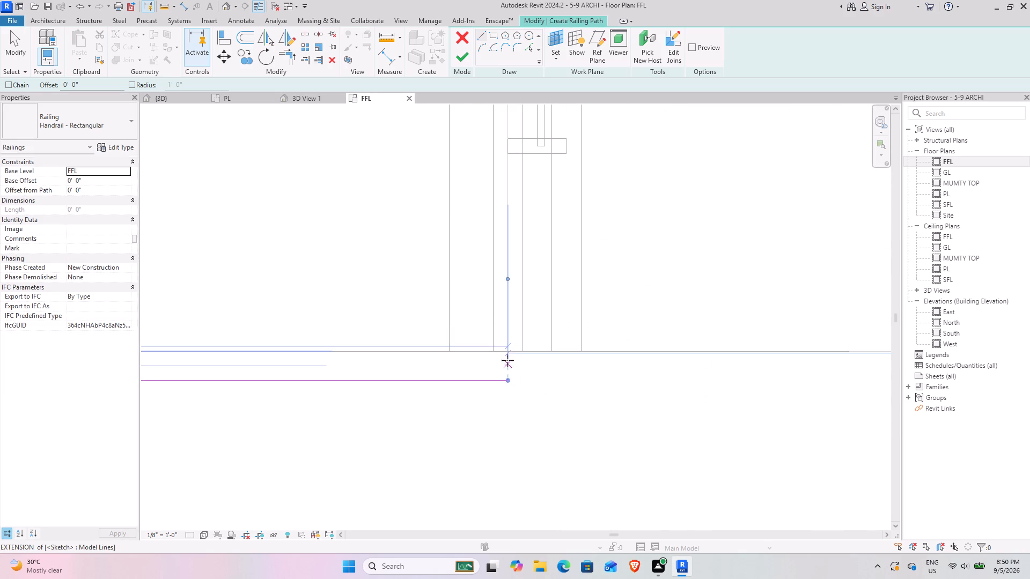
Add a 1" return segment from the railing path's inner-railing end back to the opening's front edge and finish the railing.
{"action": "left_click", "coordinate": [511, 381]}
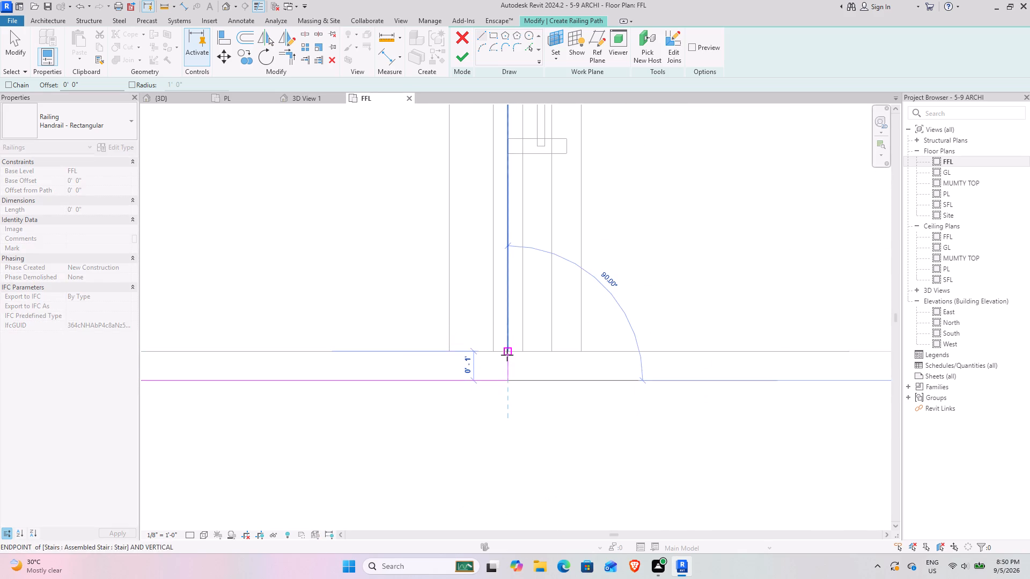
{"action": "left_click", "coordinate": [507, 355]}
{"action": "left_click", "coordinate": [13, 40]}
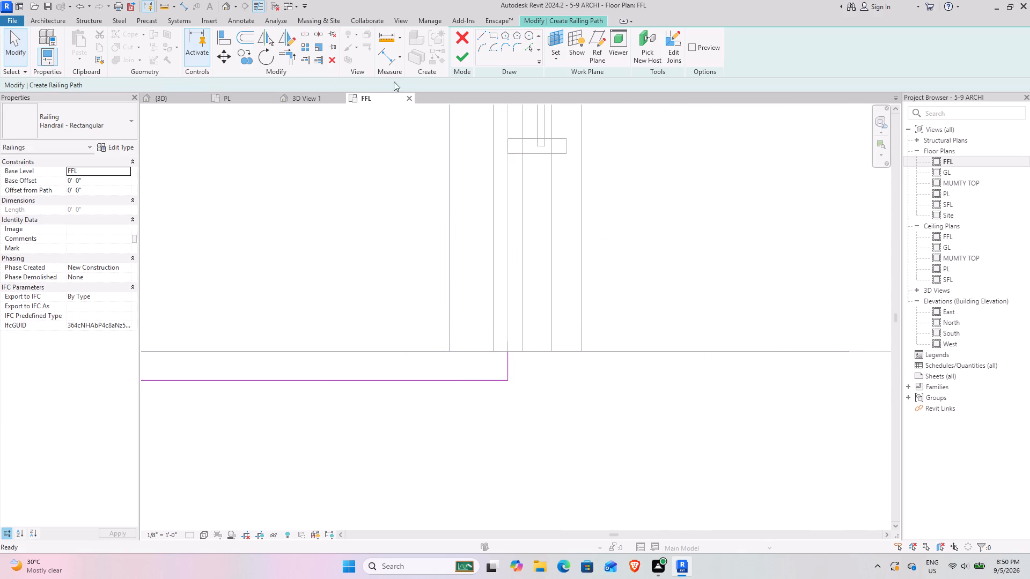
{"action": "left_click", "coordinate": [465, 63]}
In the 3D view, change the new opening railing's type to Glass Panel - Bottom Fill.
{"action": "left_click", "coordinate": [172, 97]}
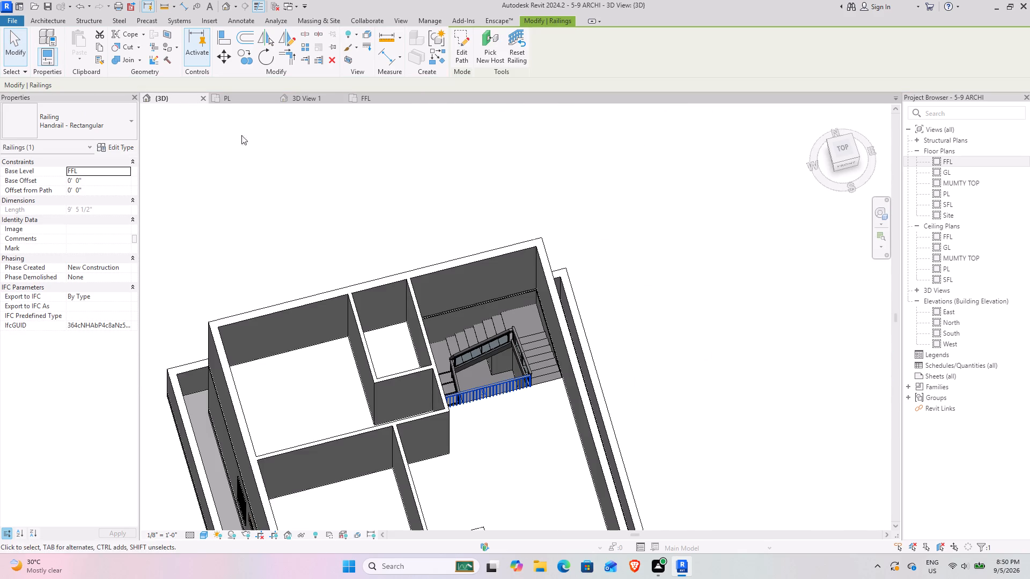
{"action": "middle_click_drag", "start_coordinate": [531, 406], "coordinate": [426, 448], "text": "shift"}
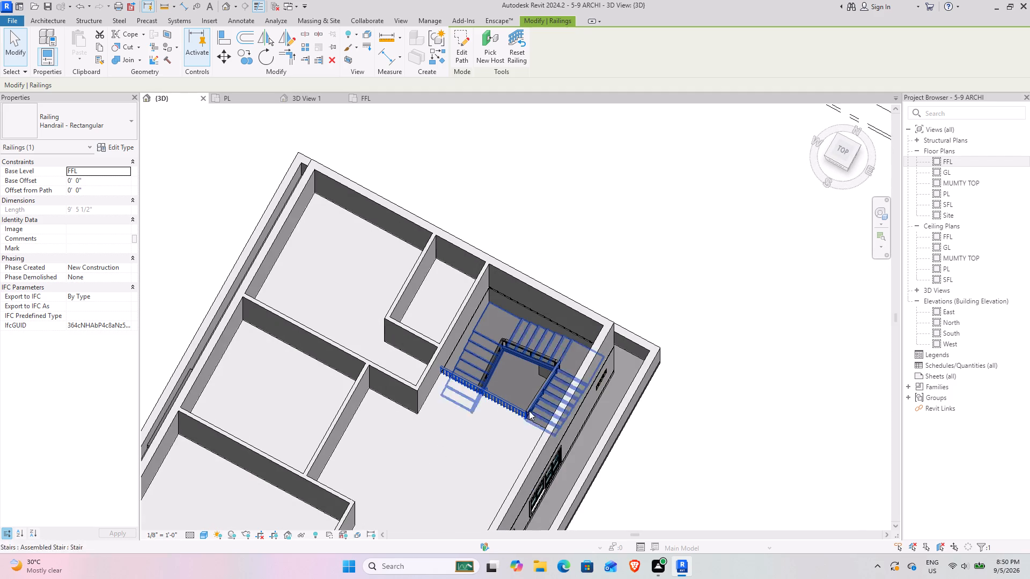
{"action": "left_click", "coordinate": [87, 119]}
{"action": "left_click", "coordinate": [64, 174]}
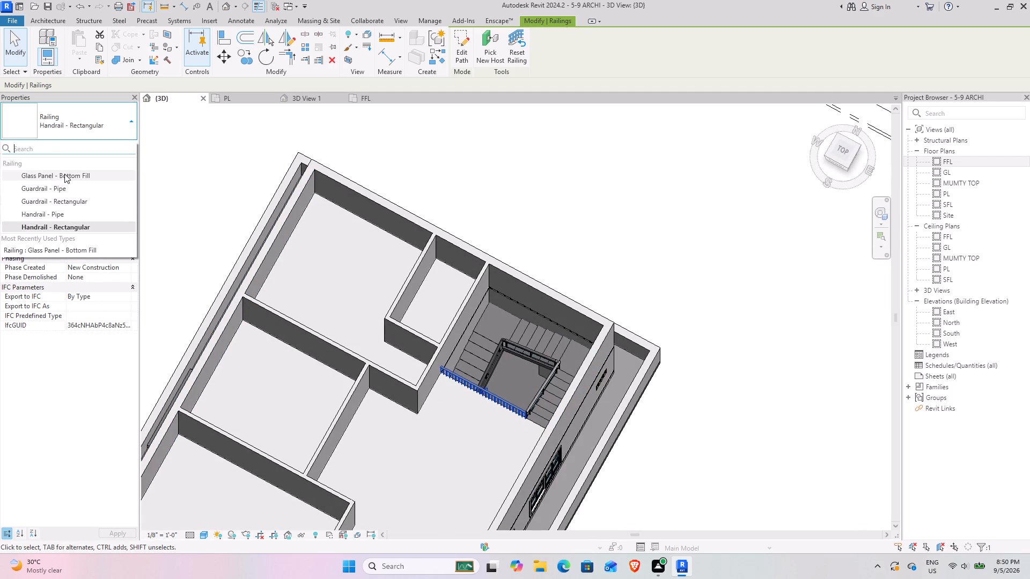
Examine the glass railing along the staircase opening and its junction with the stair railing from several angles.
{"action": "scroll", "coordinate": [521, 429], "scroll_direction": "up", "scroll_amount": 8}
{"action": "middle_click_drag", "start_coordinate": [485, 440], "coordinate": [504, 352], "text": "shift"}
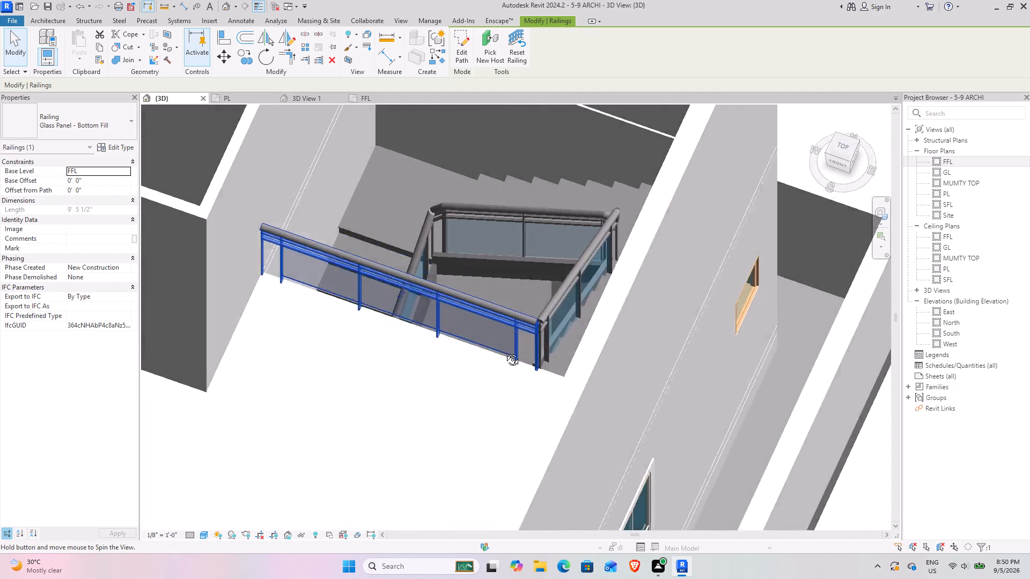
{"action": "middle_click_drag", "start_coordinate": [504, 352], "coordinate": [525, 396], "text": "shift"}
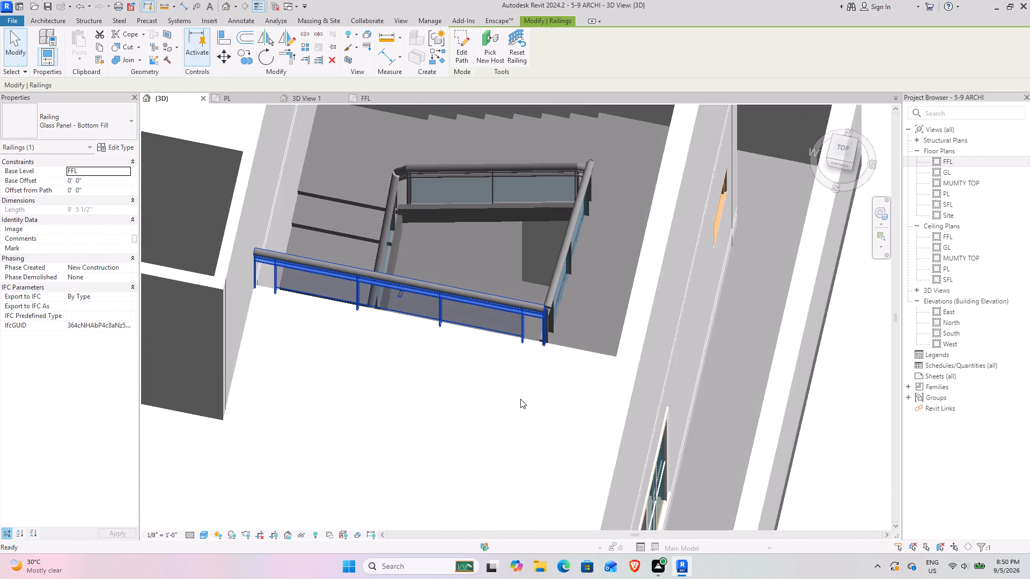
{"action": "middle_click_drag", "start_coordinate": [487, 403], "coordinate": [405, 366], "text": "shift"}
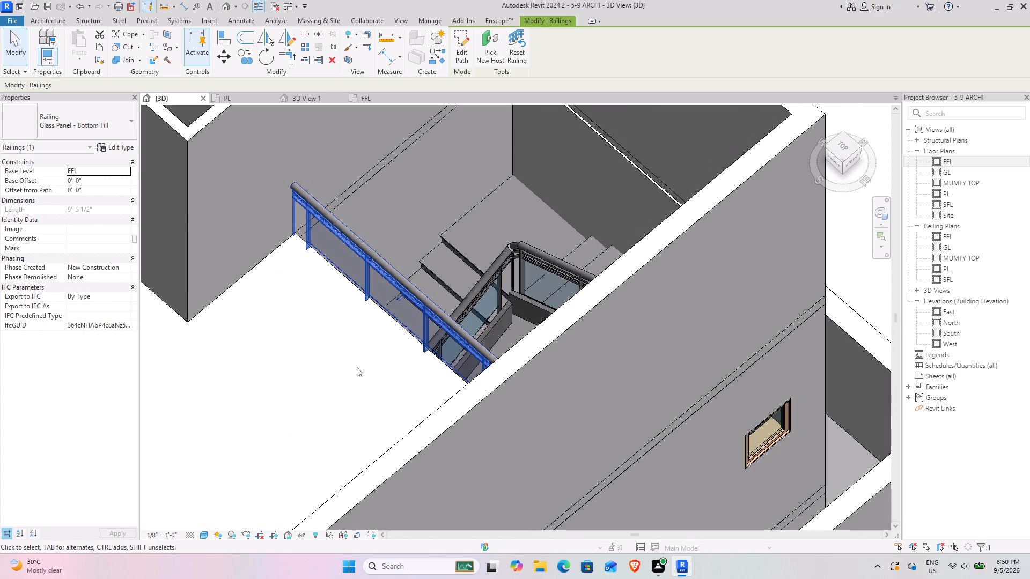
{"action": "left_click", "coordinate": [322, 367]}
{"action": "scroll", "coordinate": [316, 371], "scroll_direction": "down", "scroll_amount": 3}
{"action": "middle_click_drag", "start_coordinate": [345, 364], "coordinate": [496, 241], "text": "shift"}
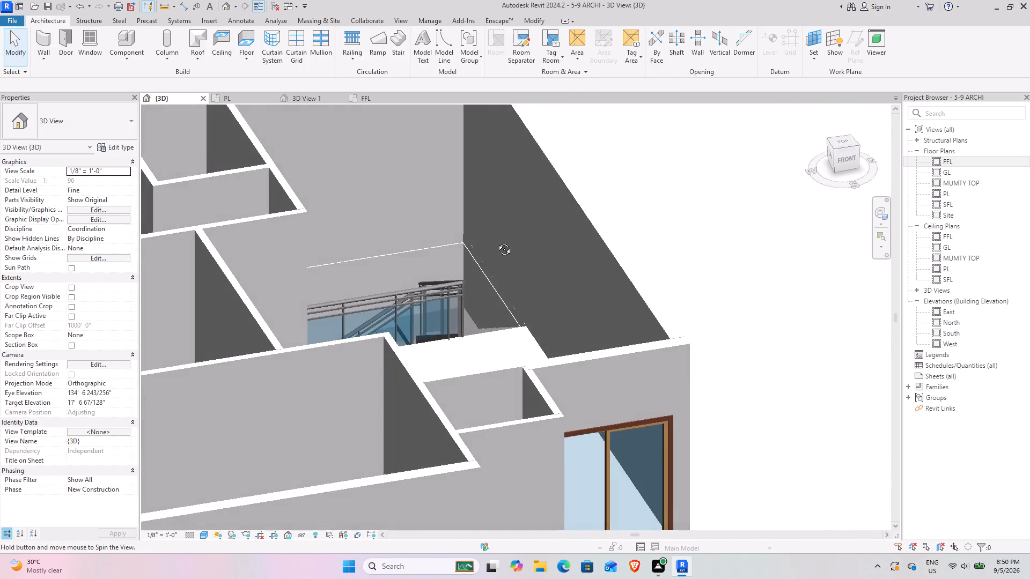
{"action": "middle_click_drag", "start_coordinate": [496, 241], "coordinate": [369, 353], "text": "shift"}
Review the whole house in 3D from the front, the sides and above, including the first-floor rooms and front facade.
{"action": "scroll", "coordinate": [314, 365], "scroll_direction": "down", "scroll_amount": 4}
{"action": "middle_click_drag", "start_coordinate": [278, 400], "coordinate": [549, 270]}
{"action": "middle_click_drag", "start_coordinate": [543, 271], "coordinate": [611, 112]}
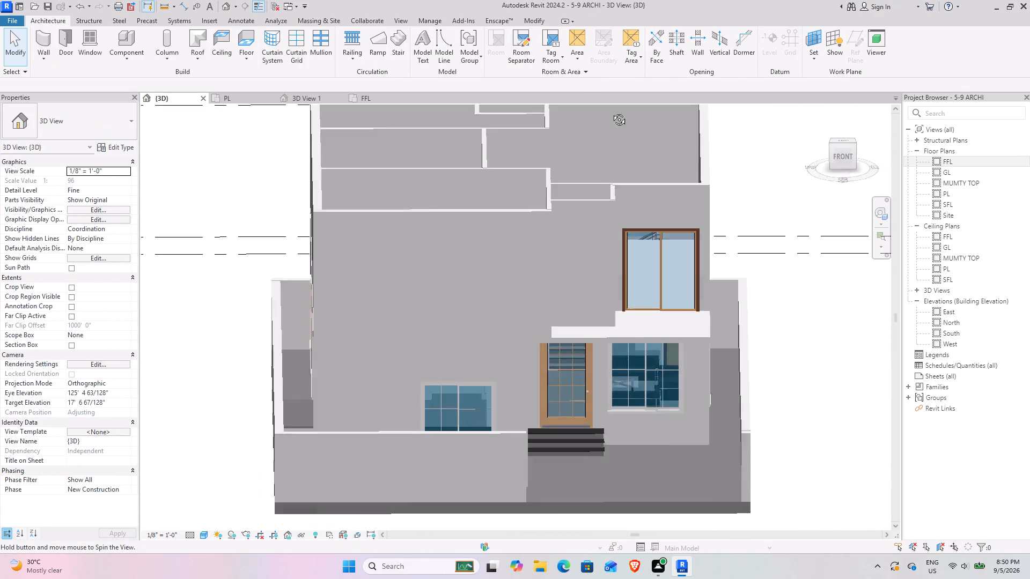
{"action": "middle_click_drag", "start_coordinate": [611, 112], "coordinate": [531, 218]}
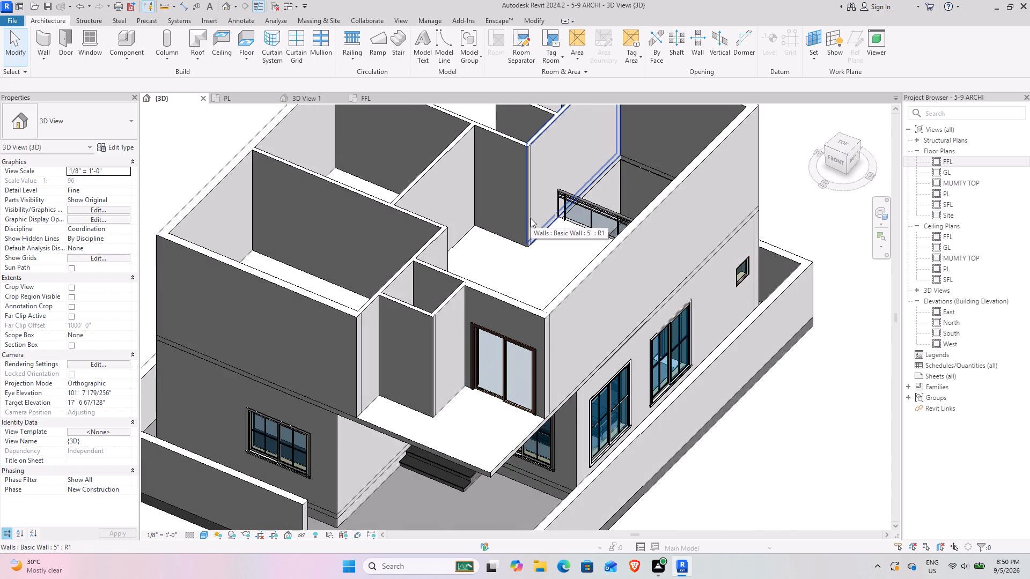
{"action": "scroll", "coordinate": [533, 220], "scroll_direction": "down", "scroll_amount": 4}
{"action": "middle_click_drag", "start_coordinate": [551, 230], "coordinate": [509, 272]}
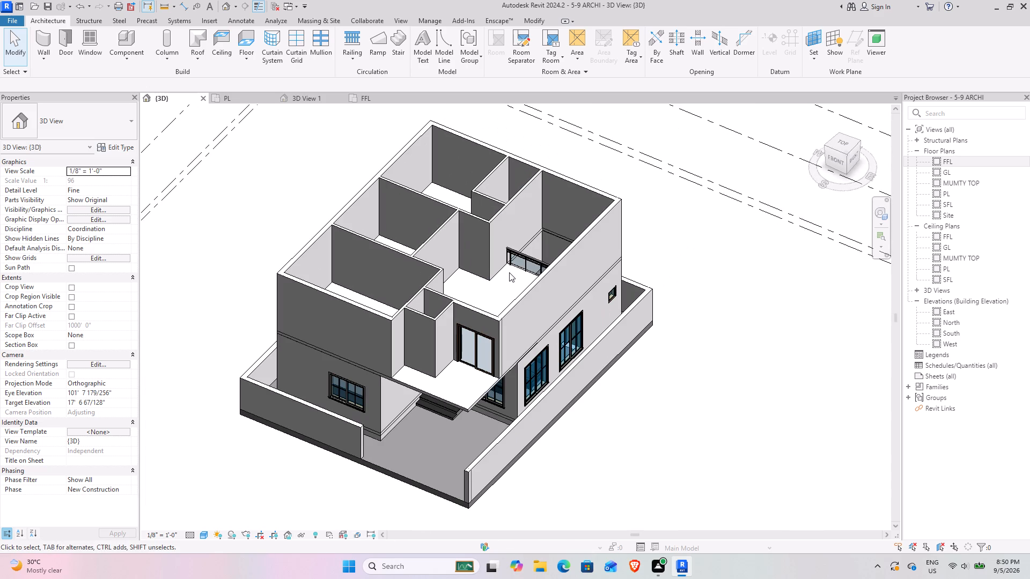
{"action": "middle_click_drag", "start_coordinate": [509, 272], "coordinate": [568, 354], "text": "shift"}
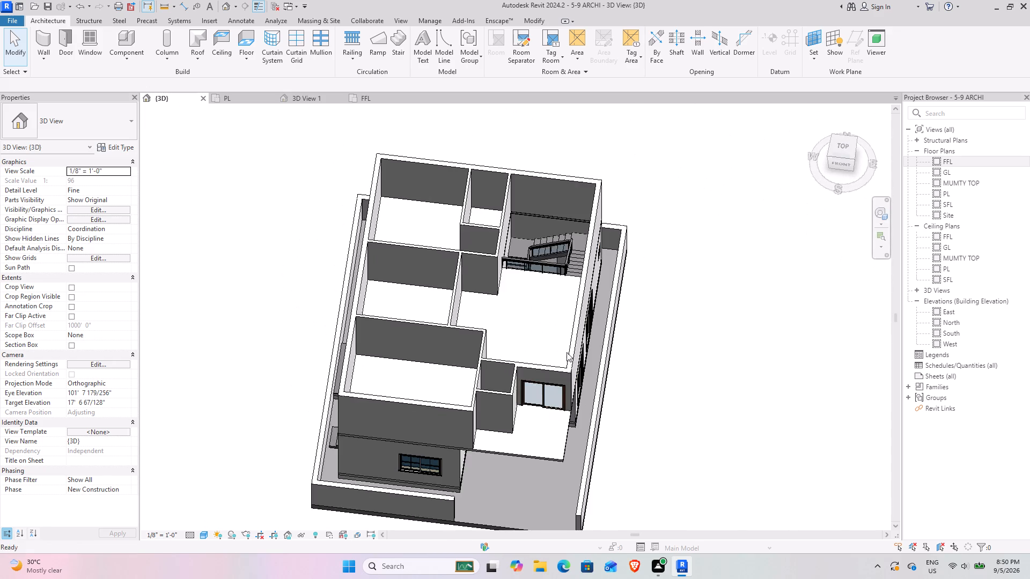
{"action": "scroll", "coordinate": [560, 244], "scroll_direction": "up", "scroll_amount": 7}
{"action": "middle_click_drag", "start_coordinate": [514, 383], "coordinate": [532, 262], "text": "shift"}
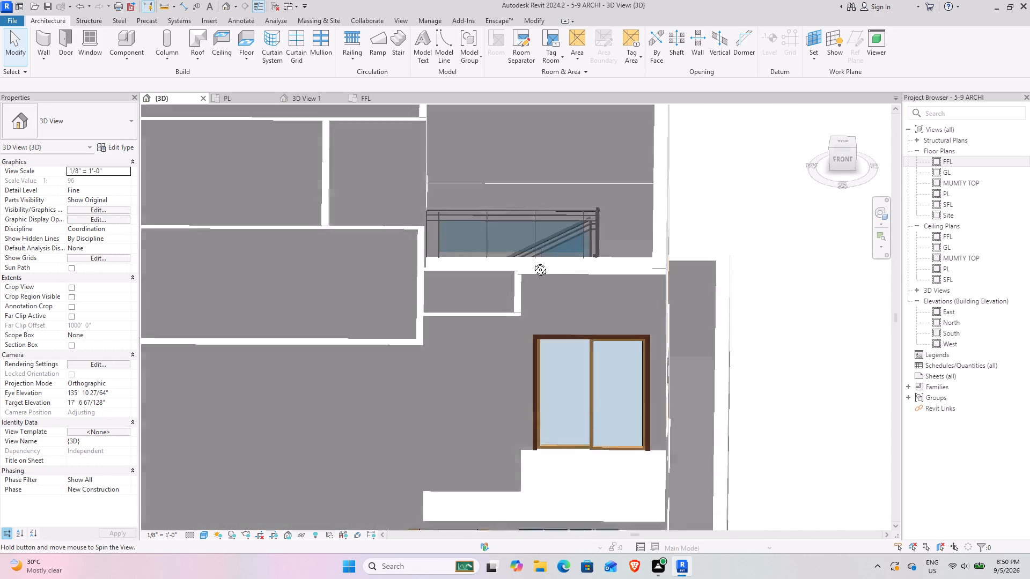
{"action": "middle_click_drag", "start_coordinate": [532, 262], "coordinate": [532, 273], "text": "shift"}
{"action": "middle_click_drag", "start_coordinate": [586, 350], "coordinate": [572, 231], "text": "shift"}
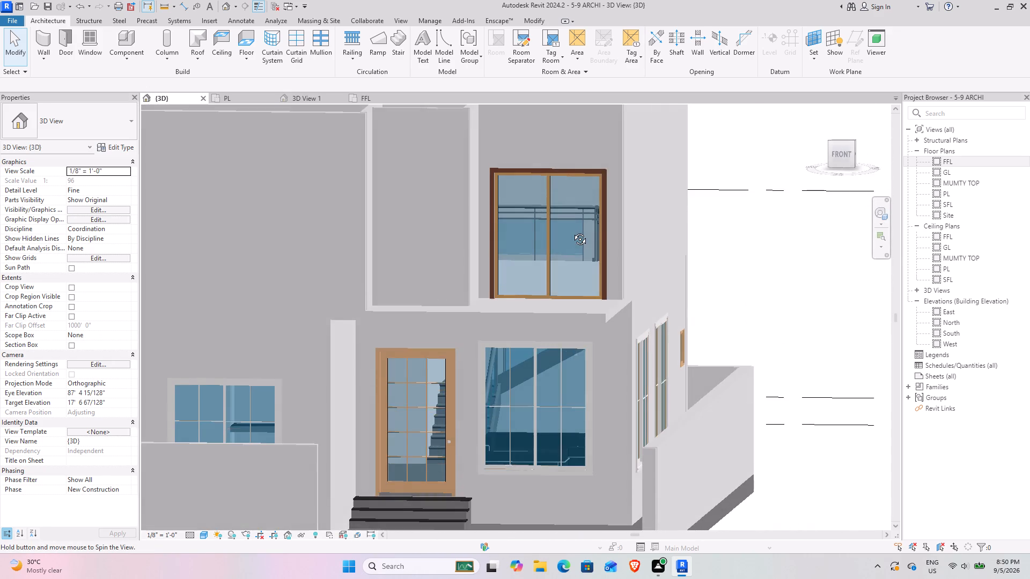
{"action": "middle_click_drag", "start_coordinate": [572, 231], "coordinate": [597, 387], "text": "shift"}
{"action": "scroll", "coordinate": [554, 311], "scroll_direction": "down", "scroll_amount": 5}
{"action": "middle_click_drag", "start_coordinate": [588, 331], "coordinate": [510, 307], "text": "shift"}
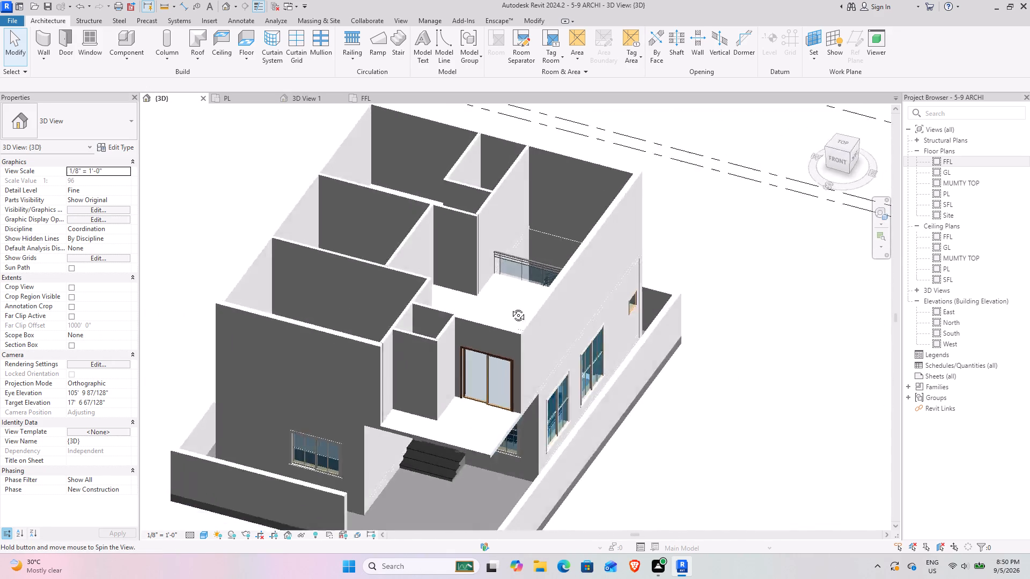
{"action": "middle_click_drag", "start_coordinate": [510, 307], "coordinate": [406, 339], "text": "shift"}
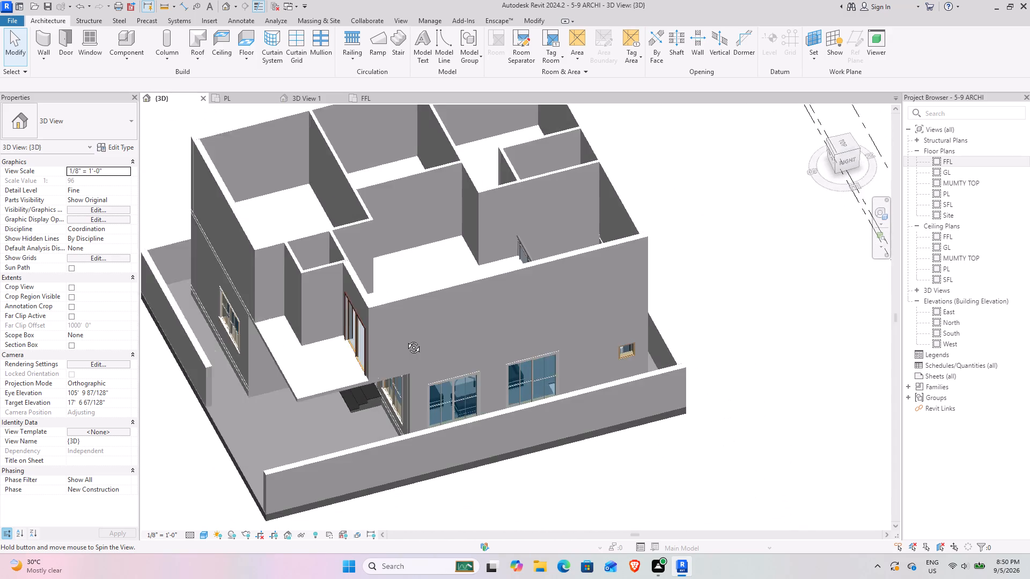
{"action": "middle_click_drag", "start_coordinate": [406, 339], "coordinate": [405, 339], "text": "shift"}
{"action": "scroll", "coordinate": [549, 210], "scroll_direction": "up", "scroll_amount": 4}
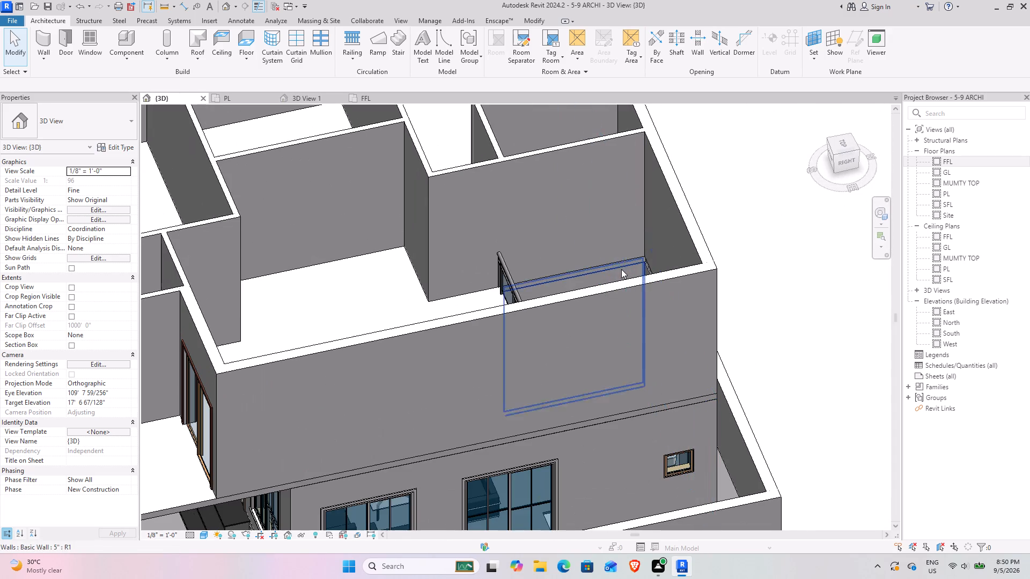
{"action": "scroll", "coordinate": [557, 261], "scroll_direction": "down", "scroll_amount": 4}
{"action": "middle_click_drag", "start_coordinate": [459, 271], "coordinate": [728, 288]}
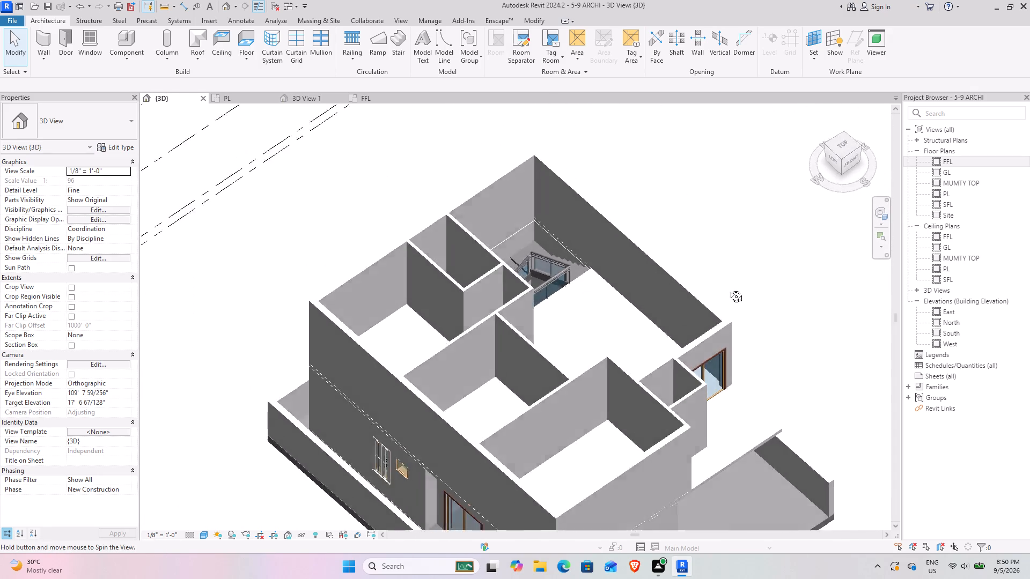
{"action": "middle_click_drag", "start_coordinate": [728, 288], "coordinate": [718, 240]}
{"action": "middle_click_drag", "start_coordinate": [712, 240], "coordinate": [463, 222]}
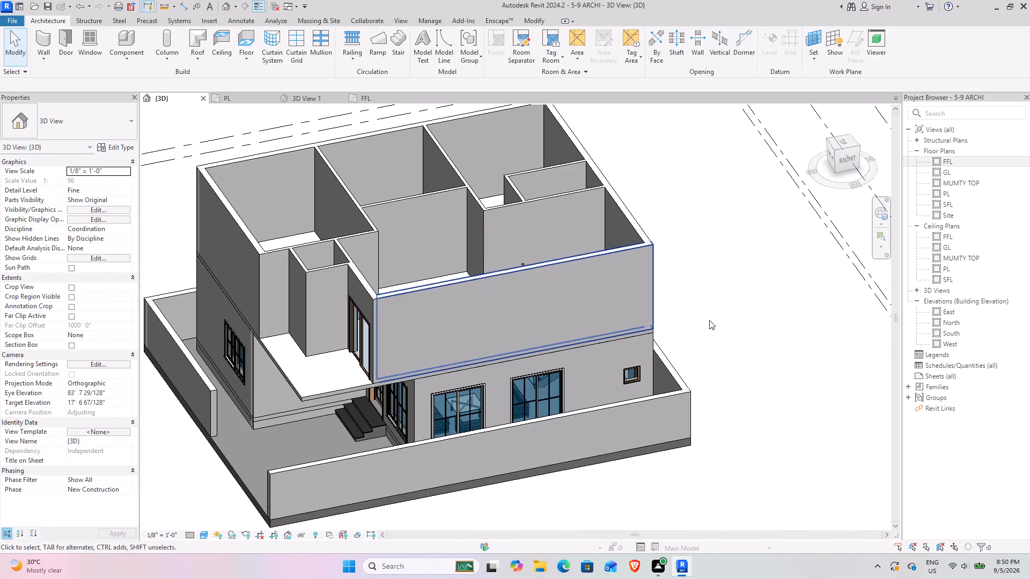
{"action": "middle_click_drag", "start_coordinate": [679, 311], "coordinate": [793, 408], "text": "shift"}
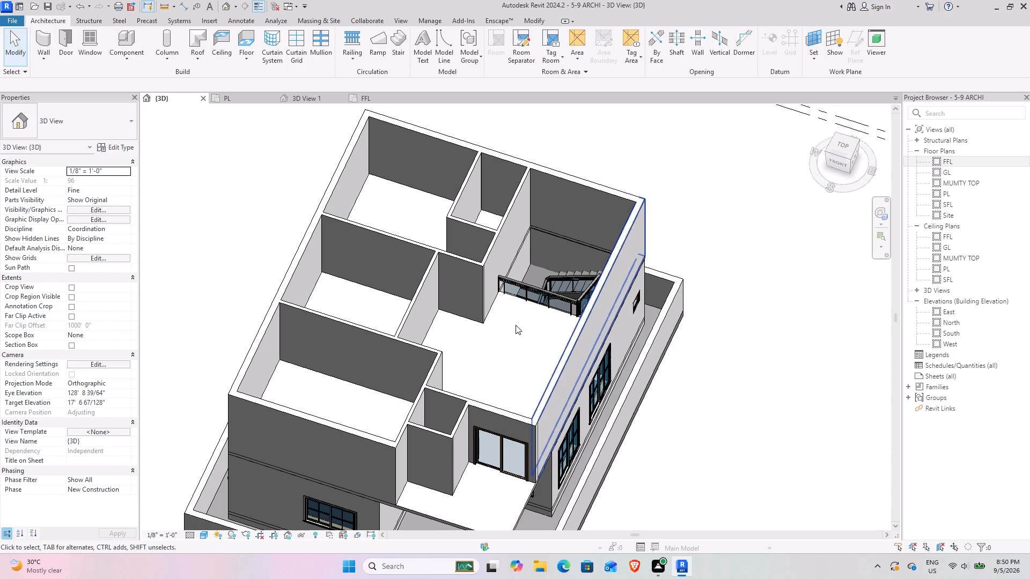
Inspect the first-floor staircase opening, its railing and the surrounding walls up close in 3D.
{"action": "scroll", "coordinate": [525, 300], "scroll_direction": "up", "scroll_amount": 5}
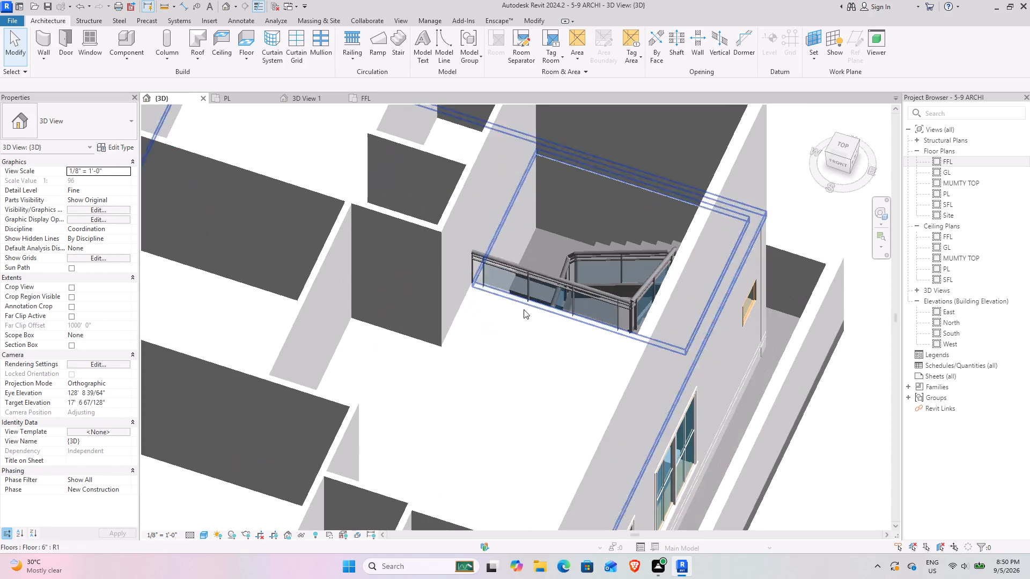
{"action": "middle_click_drag", "start_coordinate": [535, 385], "coordinate": [574, 263], "text": "shift"}
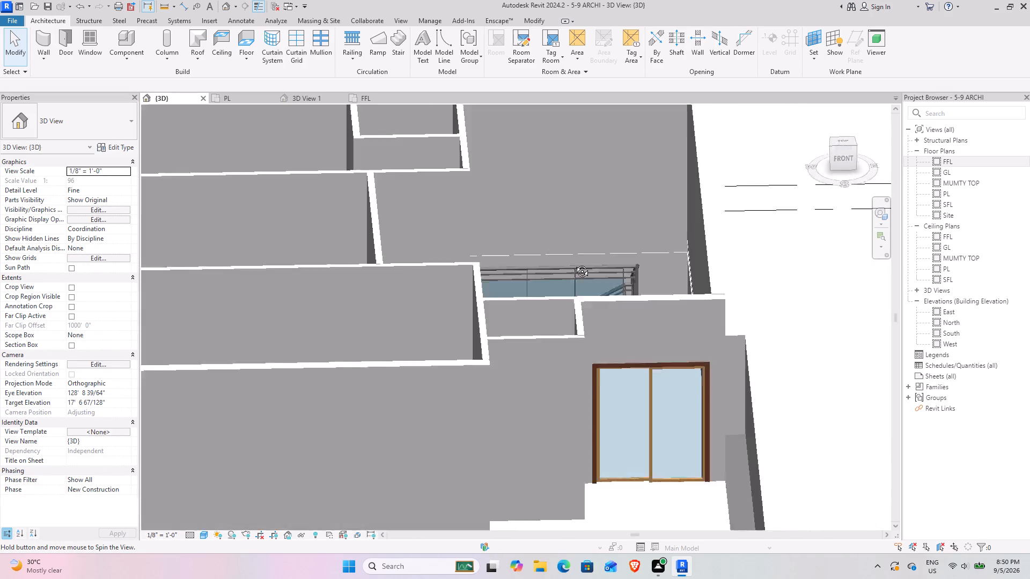
{"action": "middle_click_drag", "start_coordinate": [574, 263], "coordinate": [498, 313], "text": "shift"}
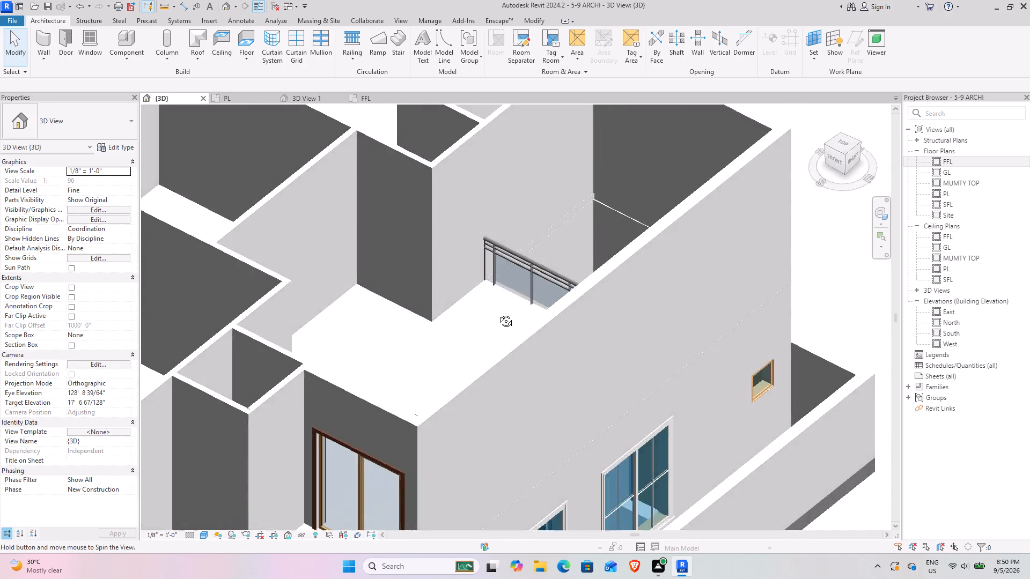
{"action": "middle_click_drag", "start_coordinate": [498, 313], "coordinate": [621, 331], "text": "shift"}
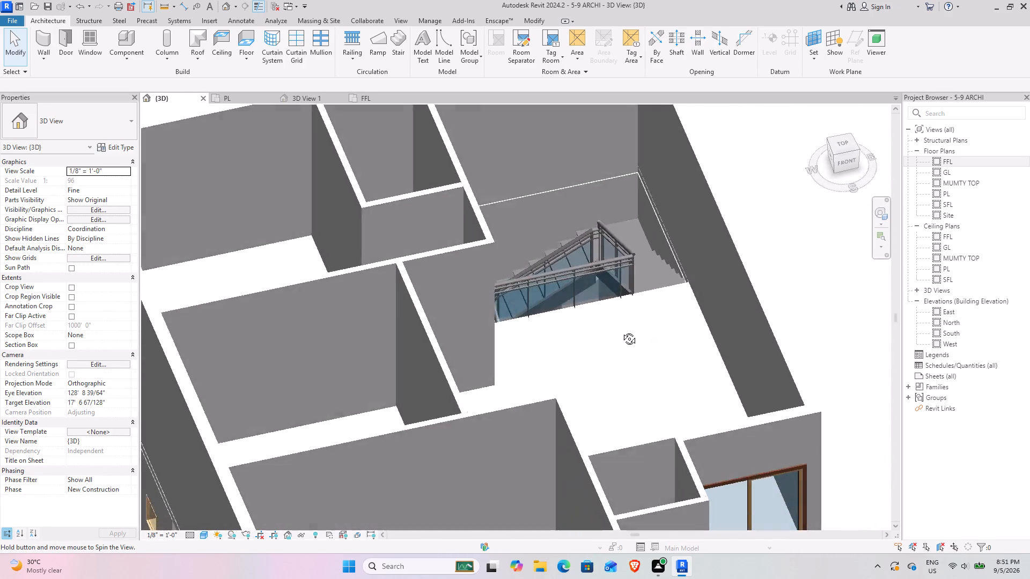
{"action": "middle_click_drag", "start_coordinate": [621, 331], "coordinate": [615, 323], "text": "shift"}
{"action": "scroll", "coordinate": [615, 318], "scroll_direction": "down", "scroll_amount": 4}
{"action": "middle_click_drag", "start_coordinate": [595, 330], "coordinate": [575, 398], "text": "shift"}
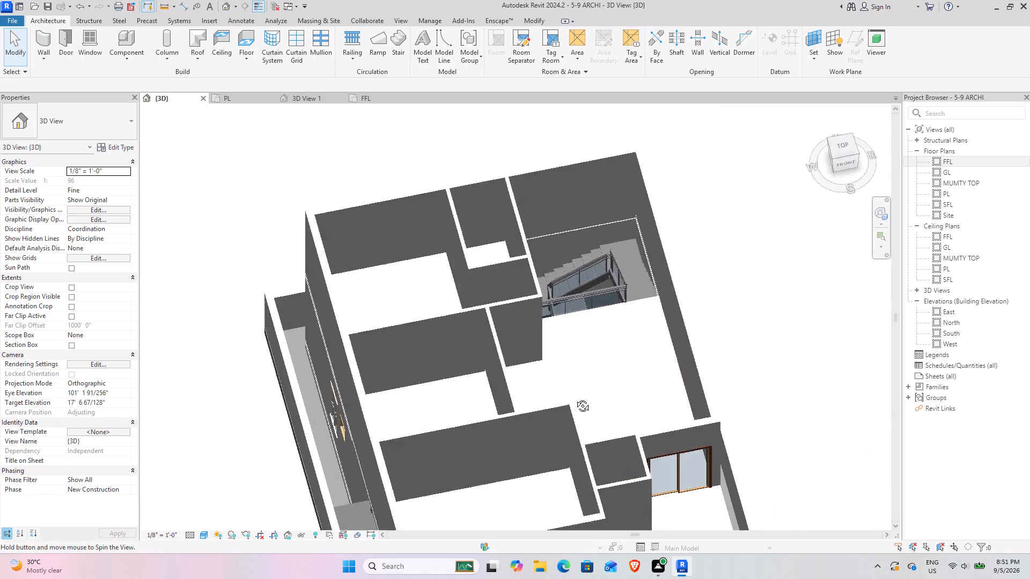
{"action": "middle_click_drag", "start_coordinate": [575, 398], "coordinate": [459, 409], "text": "shift"}
{"action": "middle_click_drag", "start_coordinate": [526, 389], "coordinate": [672, 398], "text": "shift"}
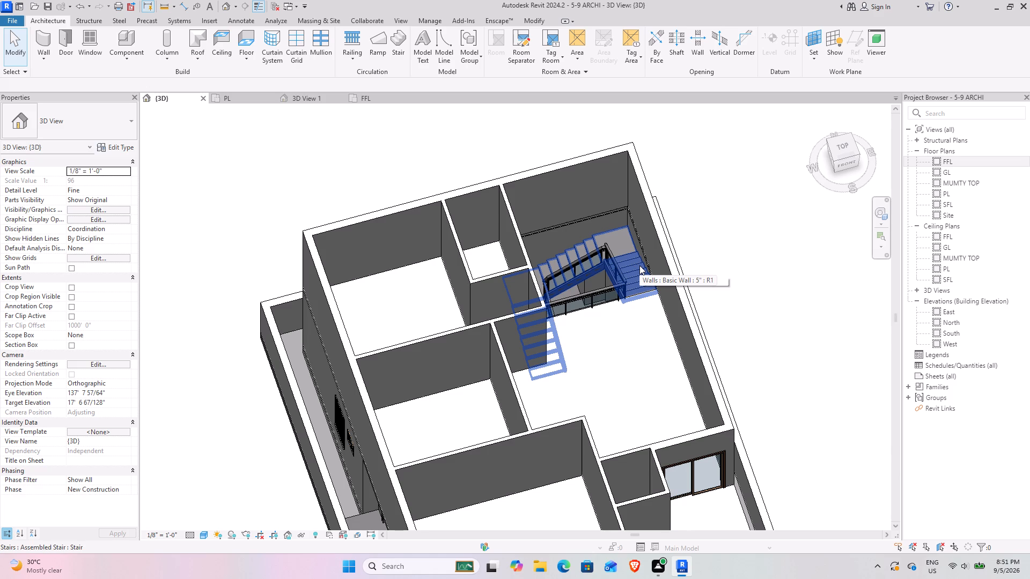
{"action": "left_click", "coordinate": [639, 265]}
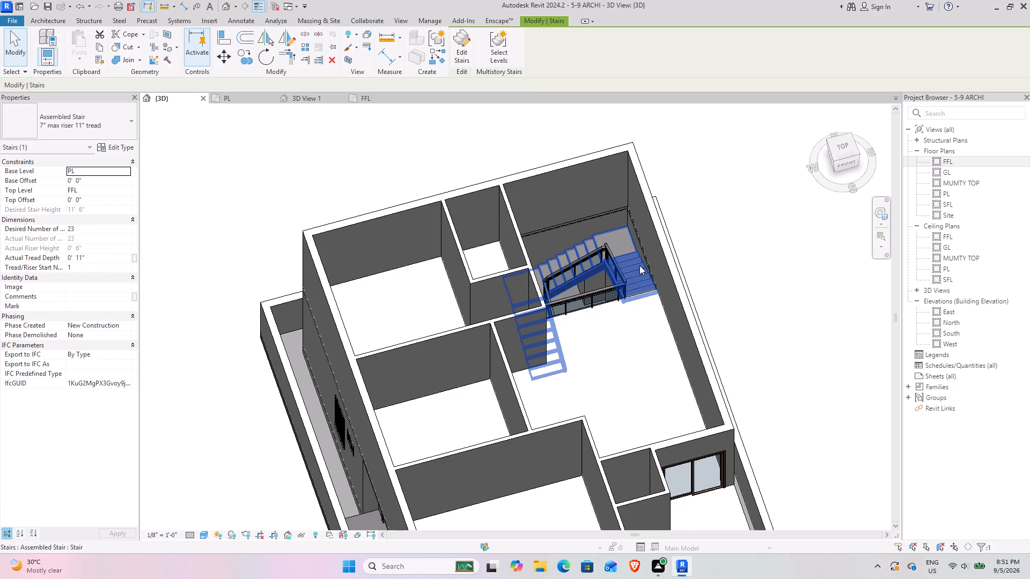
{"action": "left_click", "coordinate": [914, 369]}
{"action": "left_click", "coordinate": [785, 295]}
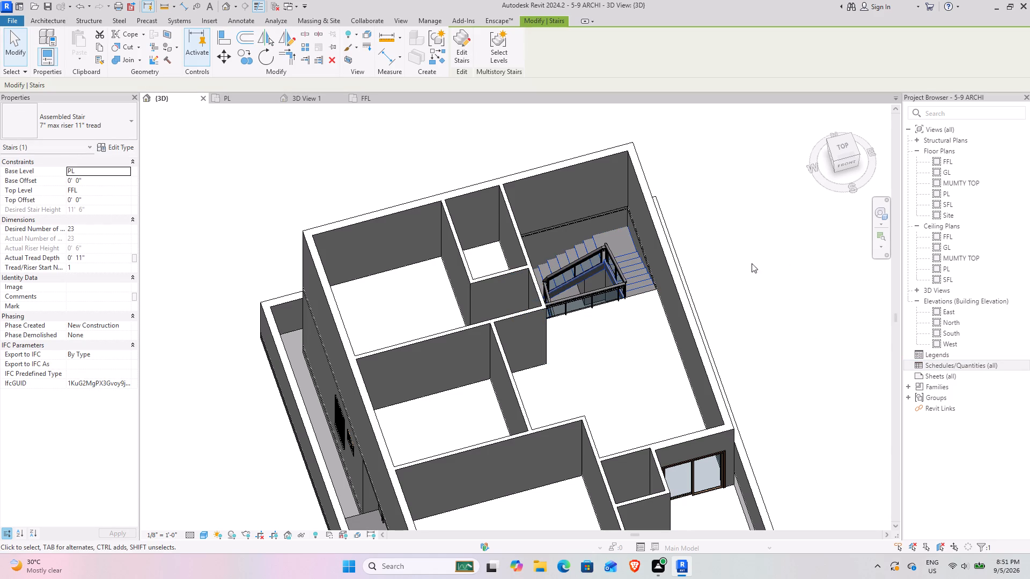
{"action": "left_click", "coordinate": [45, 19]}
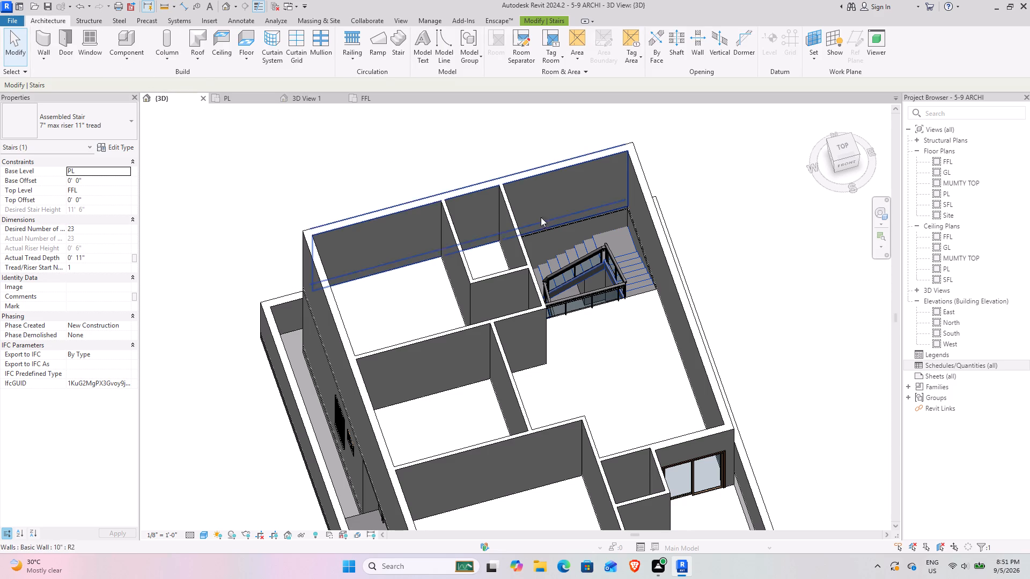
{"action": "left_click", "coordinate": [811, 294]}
Review the overall house against its level lines in 3D from the front corner and from above.
{"action": "scroll", "coordinate": [810, 292], "scroll_direction": "down", "scroll_amount": 6}
{"action": "middle_click_drag", "start_coordinate": [808, 299], "coordinate": [609, 235], "text": "shift"}
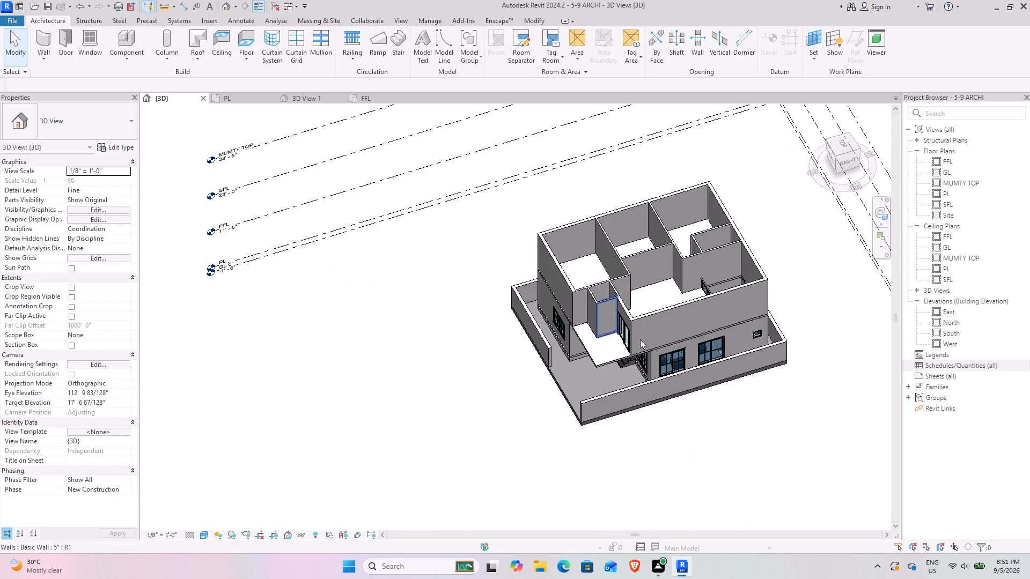
{"action": "middle_click_drag", "start_coordinate": [631, 396], "coordinate": [667, 335], "text": "shift"}
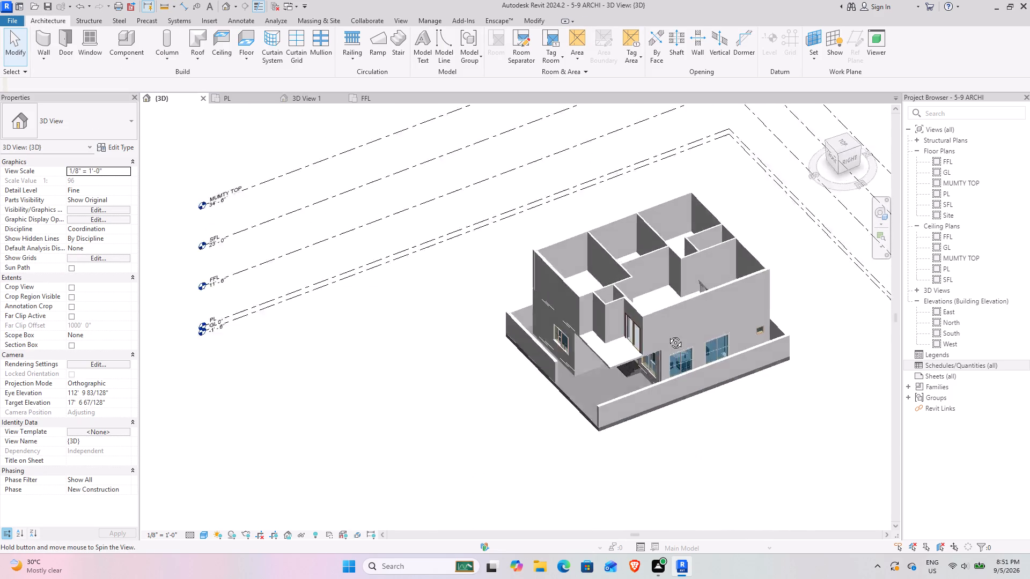
{"action": "middle_click_drag", "start_coordinate": [667, 335], "coordinate": [685, 271], "text": "shift"}
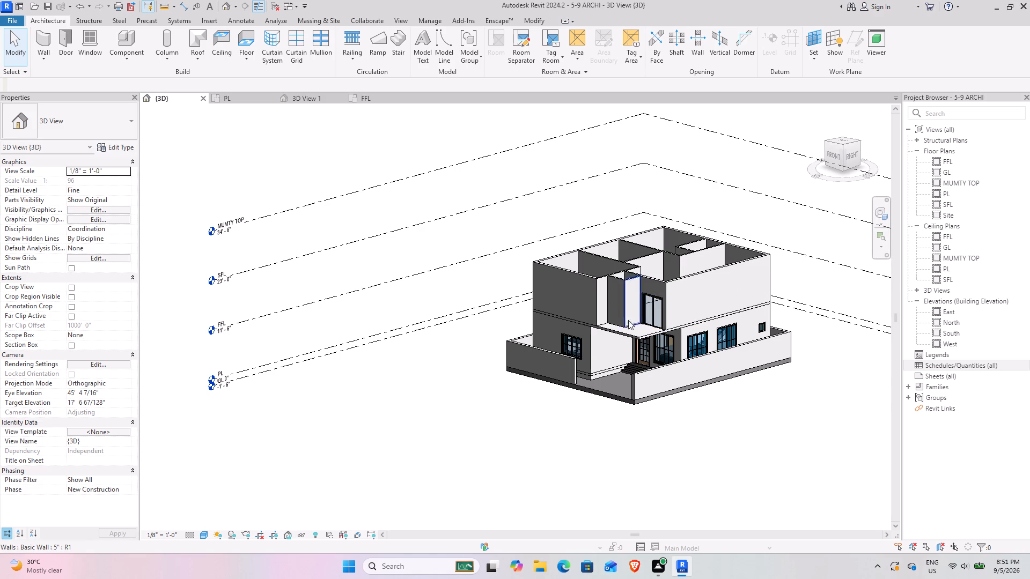
{"action": "left_click", "coordinate": [654, 305]}
{"action": "left_click", "coordinate": [747, 425]}
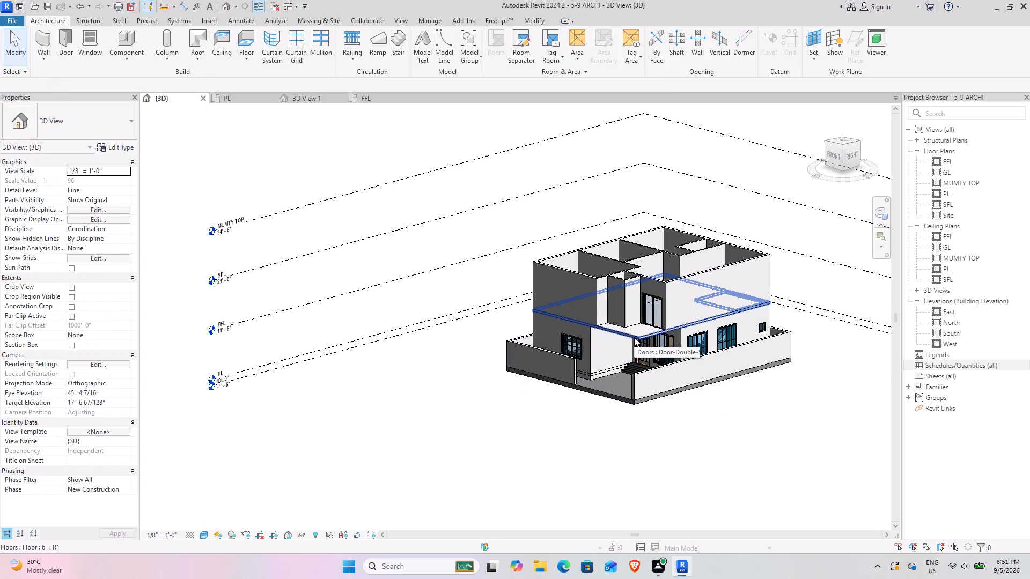
{"action": "middle_click_drag", "start_coordinate": [728, 308], "coordinate": [789, 464], "text": "shift"}
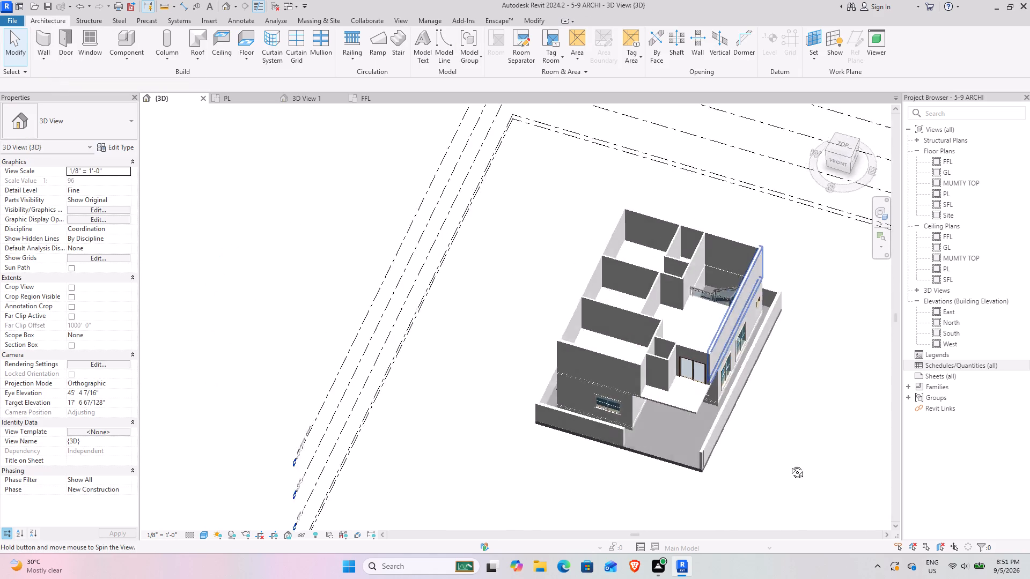
Review the first-floor staircase opening and the whole house in 3D from above and from the front.
{"action": "middle_click_drag", "start_coordinate": [789, 464], "coordinate": [792, 487], "text": "shift"}
{"action": "scroll", "coordinate": [715, 290], "scroll_direction": "up", "scroll_amount": 8}
{"action": "middle_click_drag", "start_coordinate": [731, 342], "coordinate": [645, 397]}
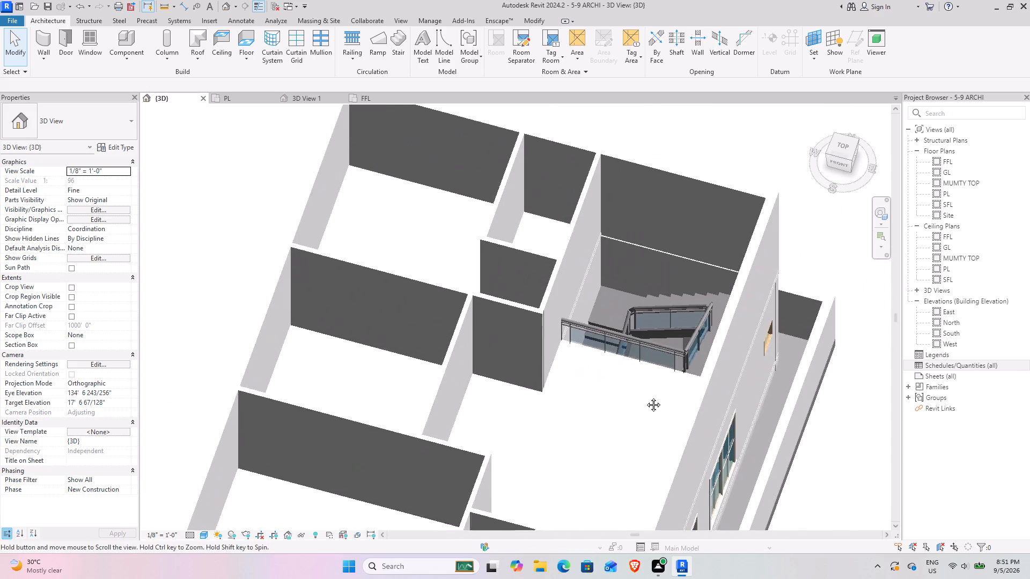
{"action": "middle_click_drag", "start_coordinate": [645, 397], "coordinate": [639, 400]}
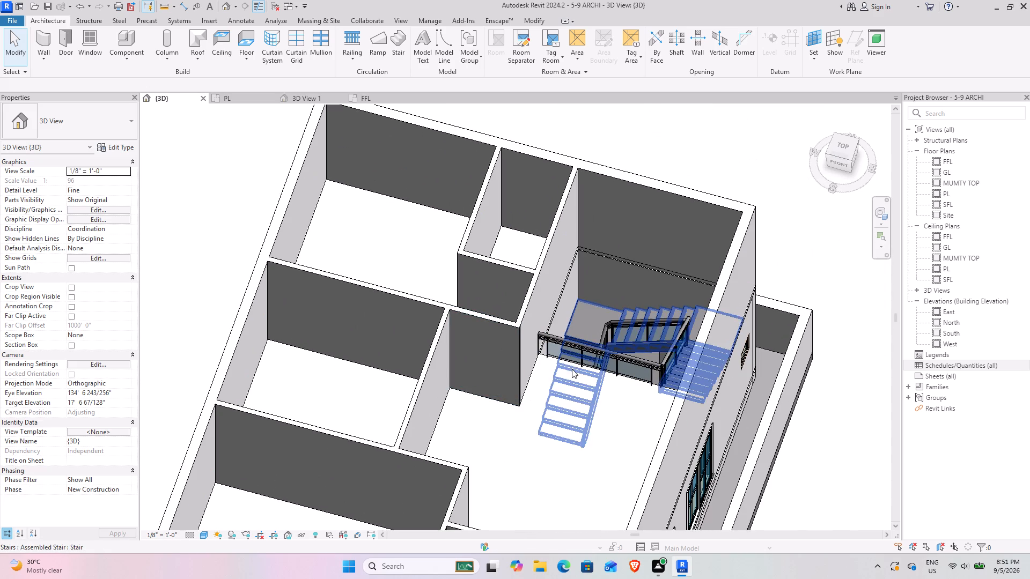
{"action": "scroll", "coordinate": [599, 394], "scroll_direction": "down", "scroll_amount": 5}
{"action": "middle_click_drag", "start_coordinate": [574, 443], "coordinate": [584, 420]}
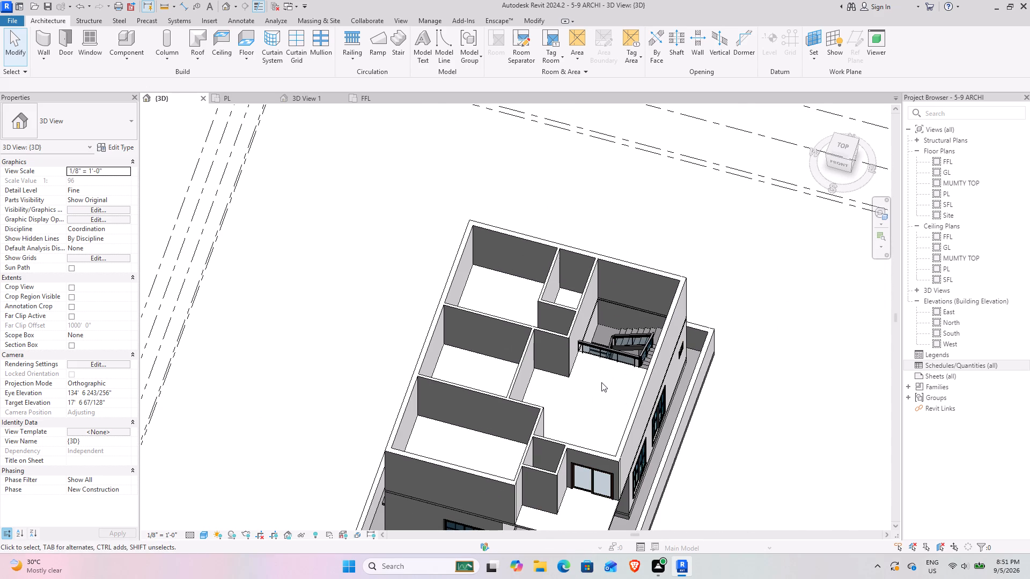
{"action": "scroll", "coordinate": [643, 429], "scroll_direction": "down", "scroll_amount": 4}
{"action": "middle_click_drag", "start_coordinate": [600, 450], "coordinate": [640, 322]}
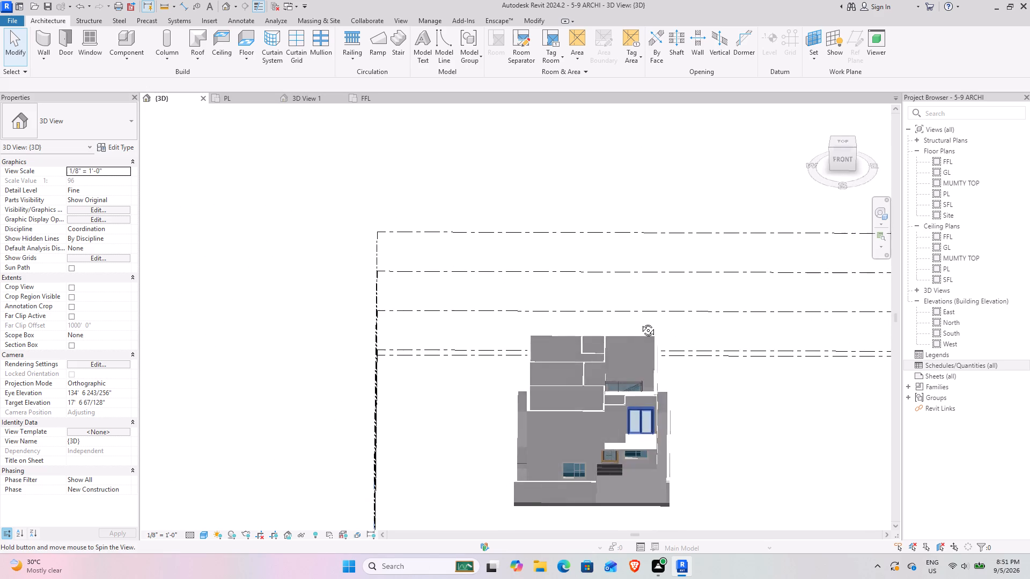
{"action": "middle_click_drag", "start_coordinate": [640, 322], "coordinate": [607, 357]}
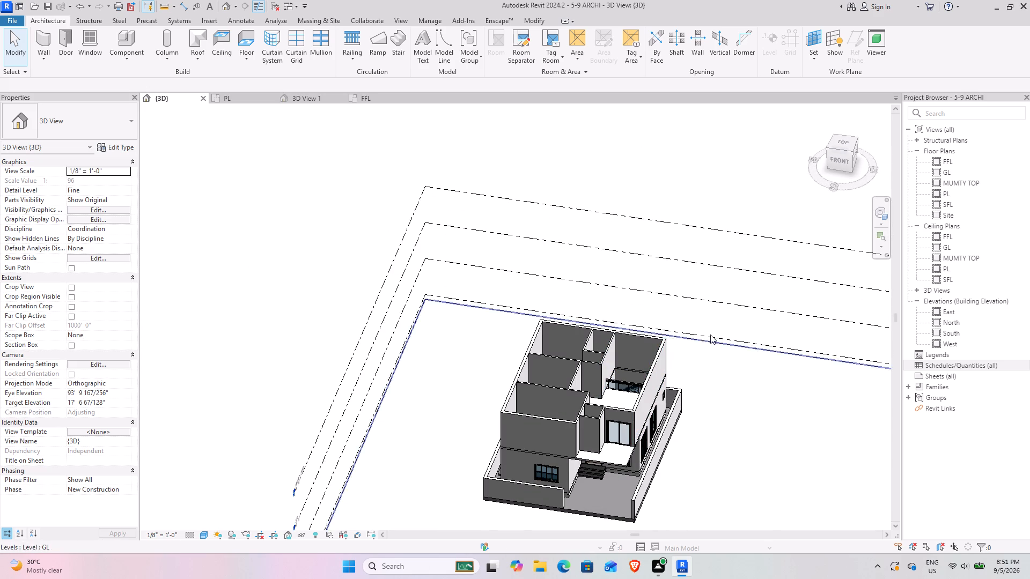
Check the properties of individual first-floor walls and the assembled stair in the 3D view.
{"action": "left_click", "coordinate": [635, 414]}
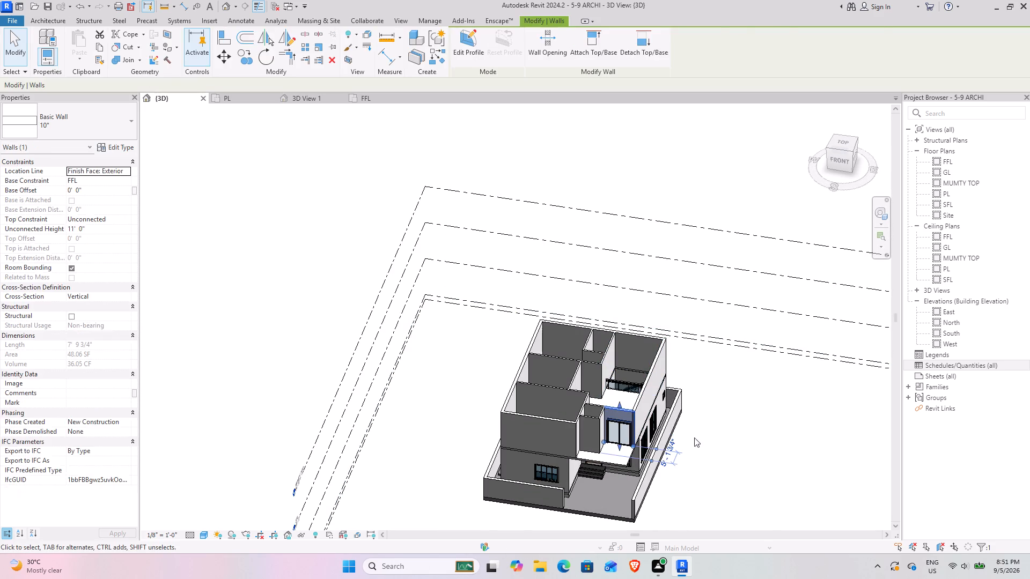
{"action": "left_click", "coordinate": [694, 437]}
{"action": "left_click", "coordinate": [641, 389]}
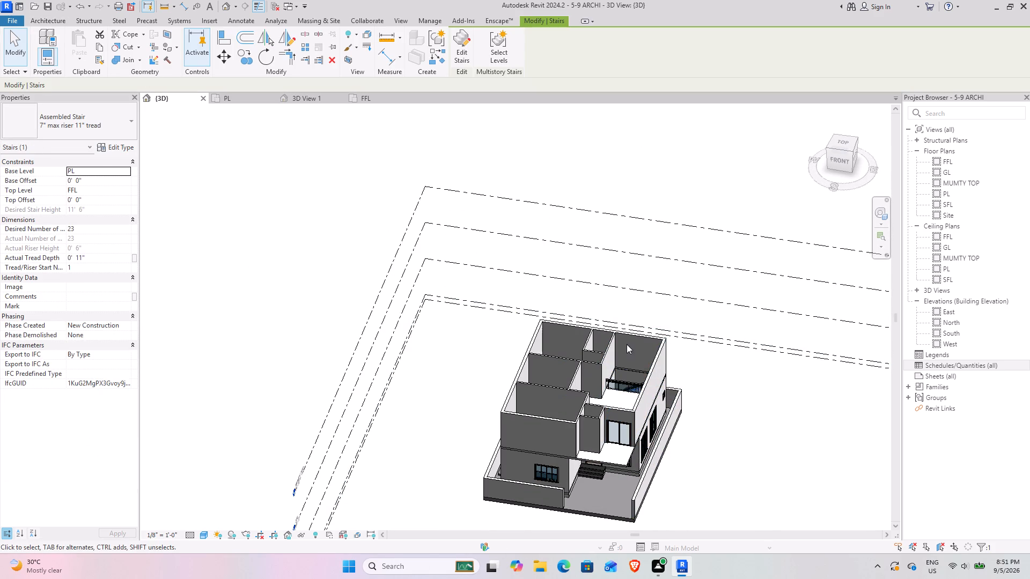
{"action": "left_click", "coordinate": [632, 338]}
{"action": "left_click", "coordinate": [790, 380]}
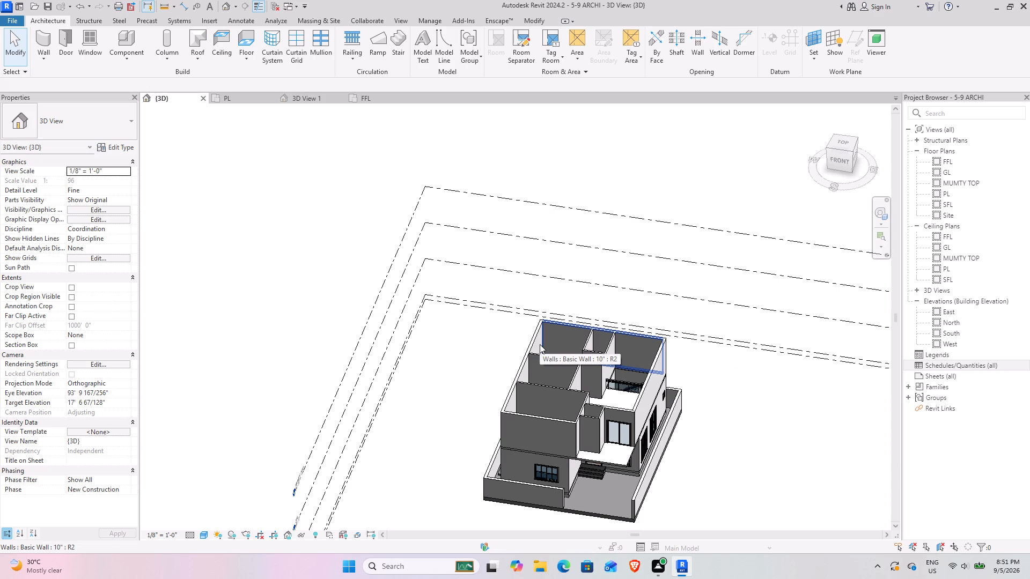
{"action": "left_click", "coordinate": [641, 400]}
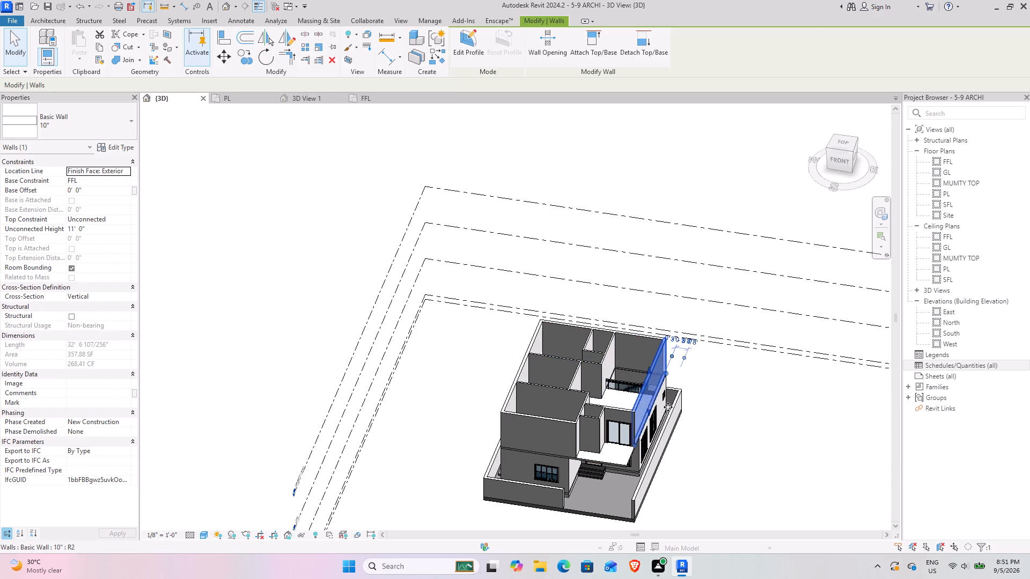
{"action": "left_click", "coordinate": [749, 422]}
{"action": "left_click", "coordinate": [615, 412]}
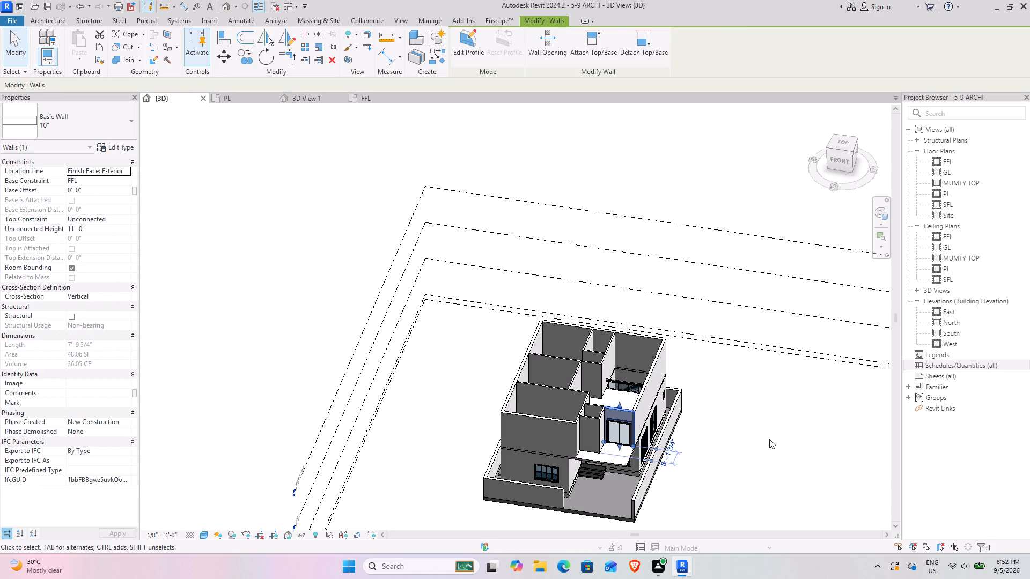
{"action": "left_click", "coordinate": [772, 439]}
{"action": "left_click", "coordinate": [554, 387]}
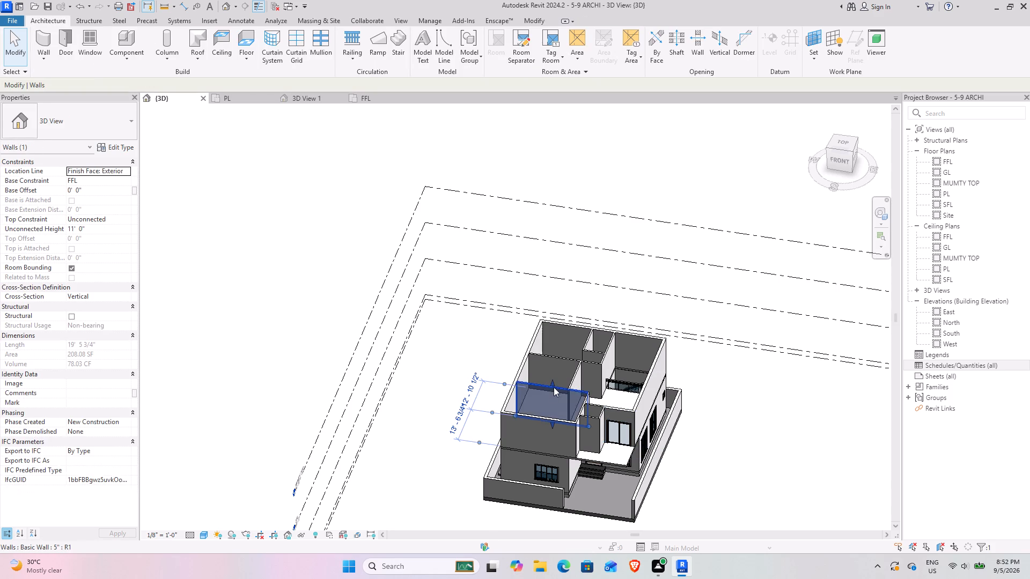
{"action": "left_click", "coordinate": [735, 420]}
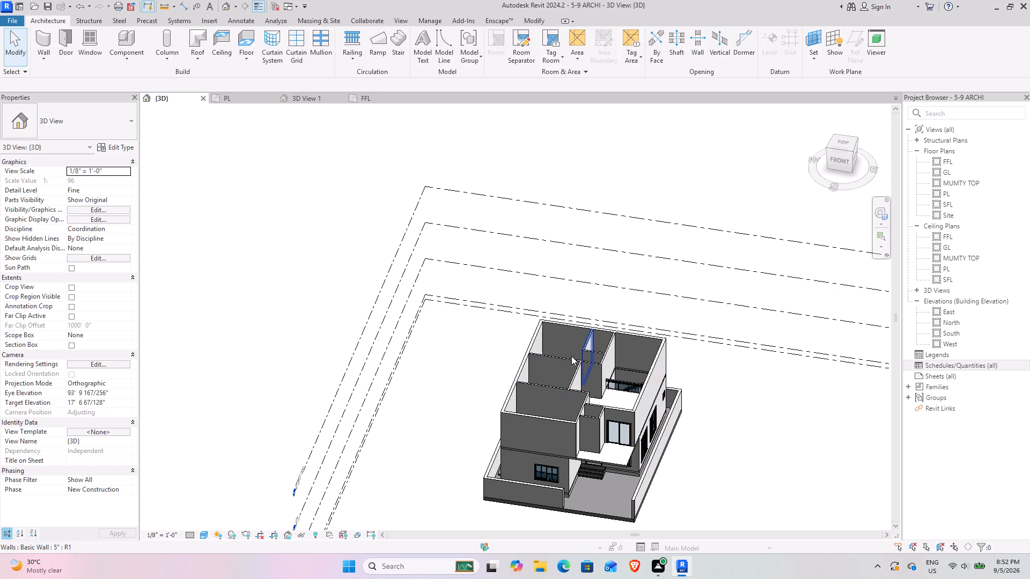
{"action": "left_click", "coordinate": [561, 362]}
{"action": "left_click", "coordinate": [595, 368]}
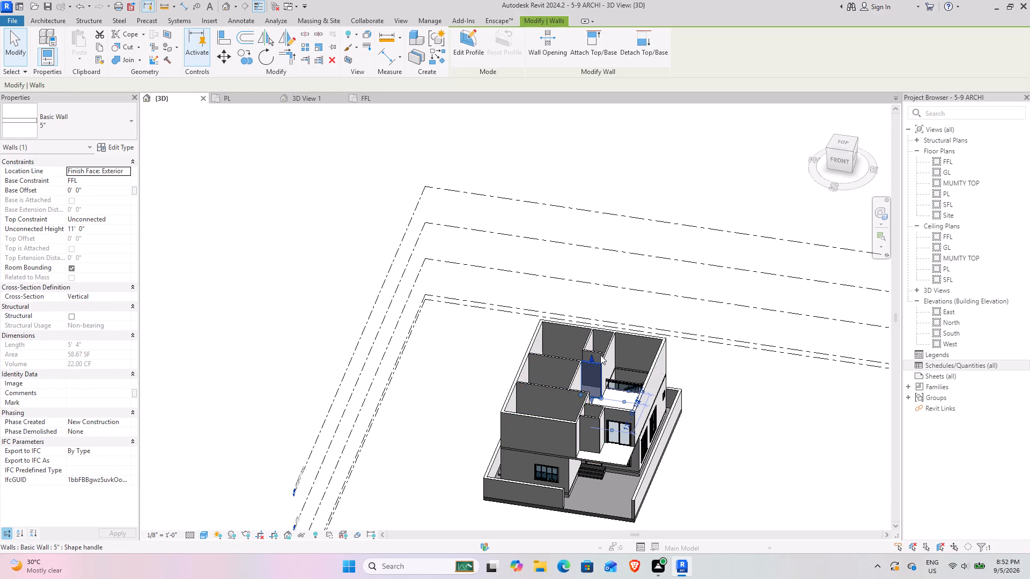
{"action": "left_click", "coordinate": [600, 355]}
{"action": "left_click", "coordinate": [809, 389]}
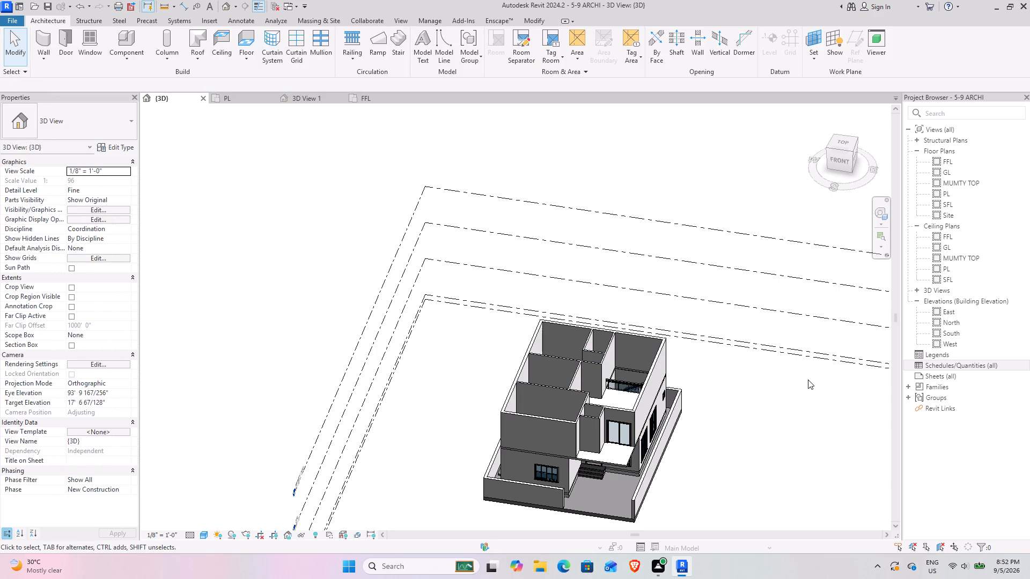
Show the FFL floor plan in full and check the properties of the imported 5-9 FLOOR PLAN.dwg.
{"action": "left_click", "coordinate": [362, 92]}
{"action": "left_click", "coordinate": [366, 107]}
{"action": "left_click", "coordinate": [366, 105]}
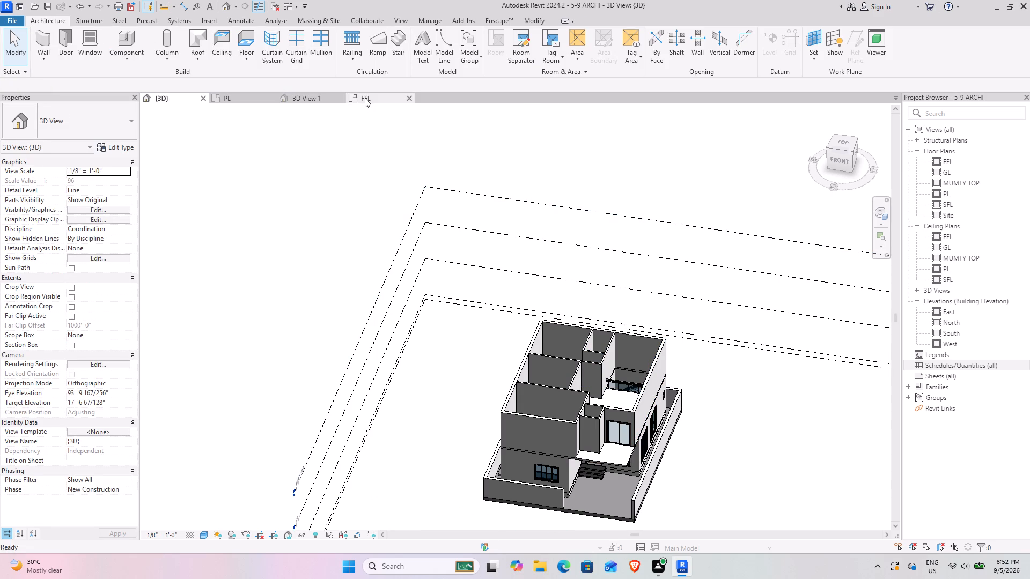
{"action": "left_click", "coordinate": [365, 98]}
{"action": "scroll", "coordinate": [372, 263], "scroll_direction": "down", "scroll_amount": 20}
{"action": "scroll", "coordinate": [372, 263], "scroll_direction": "down", "scroll_amount": 2}
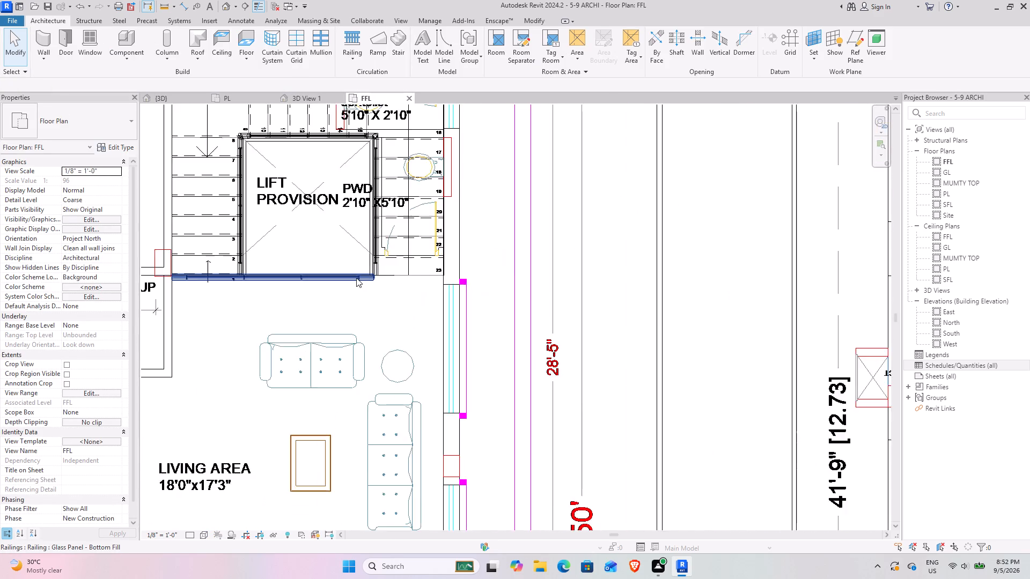
{"action": "scroll", "coordinate": [356, 278], "scroll_direction": "down", "scroll_amount": 3}
{"action": "middle_click_drag", "start_coordinate": [299, 316], "coordinate": [339, 316]}
{"action": "scroll", "coordinate": [339, 316], "scroll_direction": "down", "scroll_amount": 5}
{"action": "middle_click_drag", "start_coordinate": [304, 344], "coordinate": [378, 268]}
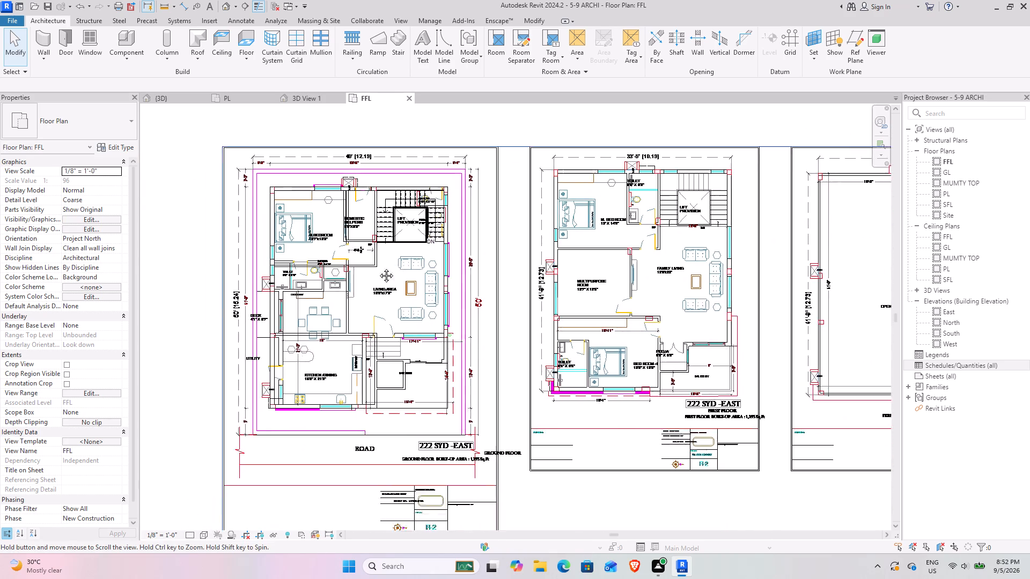
{"action": "middle_click_drag", "start_coordinate": [378, 268], "coordinate": [403, 241]}
{"action": "scroll", "coordinate": [352, 289], "scroll_direction": "down", "scroll_amount": 2}
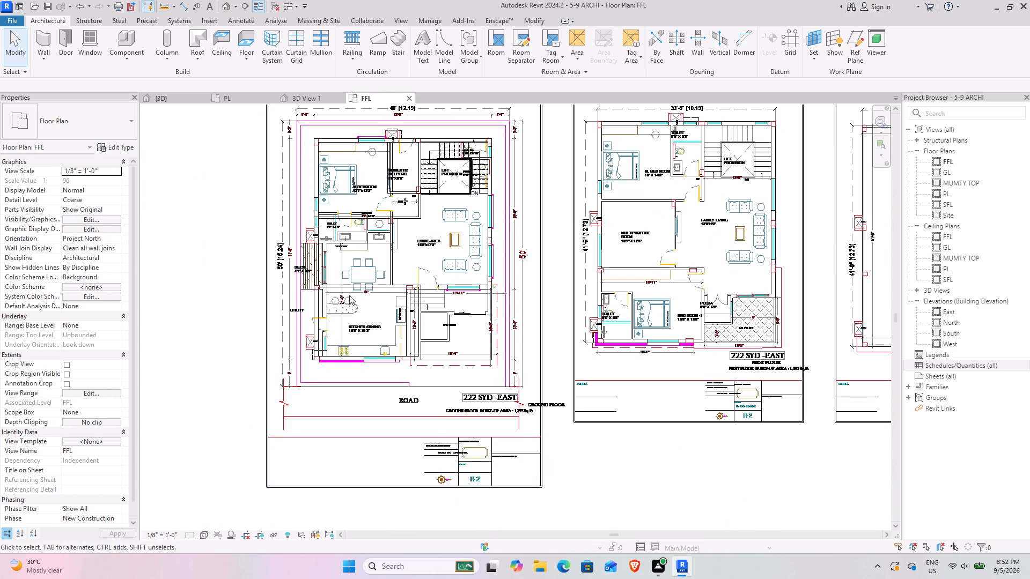
{"action": "scroll", "coordinate": [349, 295], "scroll_direction": "down", "scroll_amount": 3}
{"action": "middle_click_drag", "start_coordinate": [355, 217], "coordinate": [381, 264]}
{"action": "left_click", "coordinate": [508, 260]}
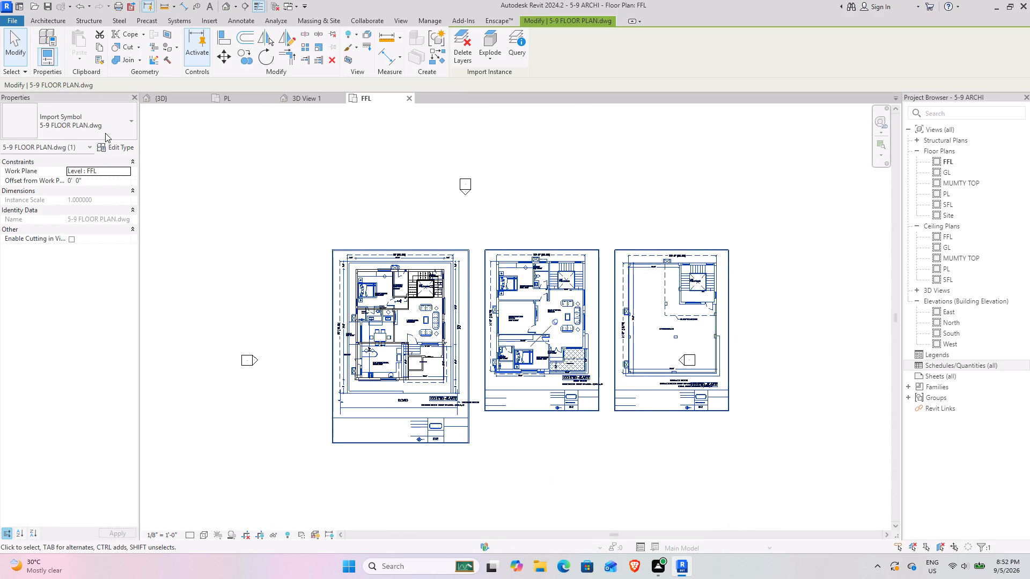
{"action": "left_click", "coordinate": [74, 153]}
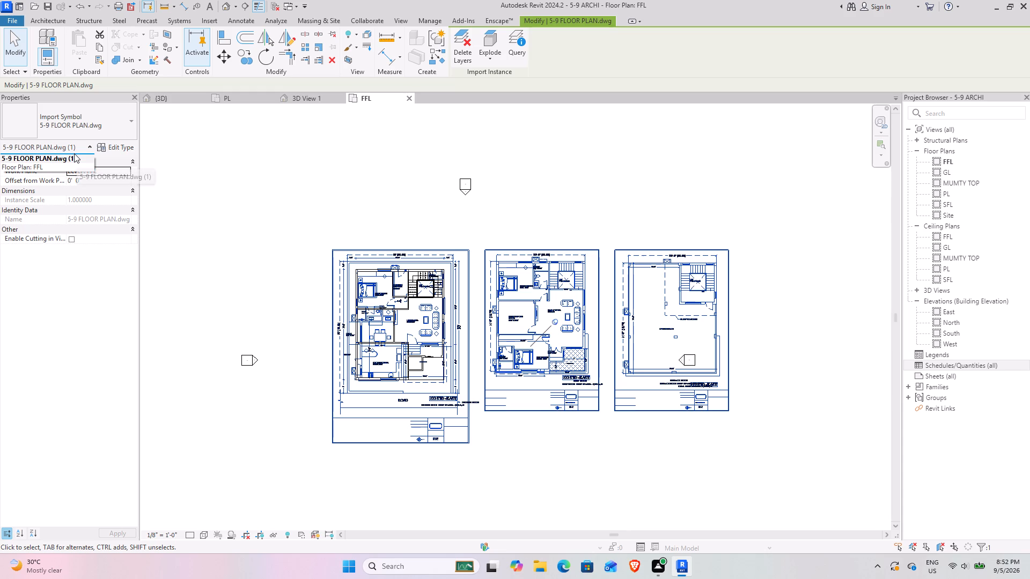
{"action": "left_click", "coordinate": [74, 153]}
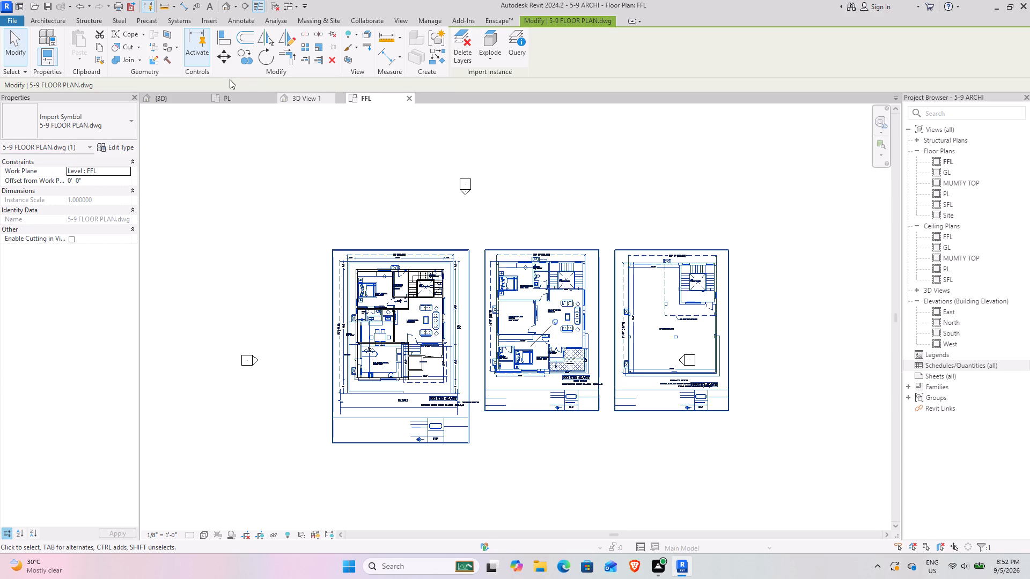
Compare how the imported 5-9 FLOOR PLAN.dwg sits in the PL and FFL floor plans.
{"action": "left_click", "coordinate": [239, 102]}
{"action": "scroll", "coordinate": [372, 306], "scroll_direction": "down", "scroll_amount": 8}
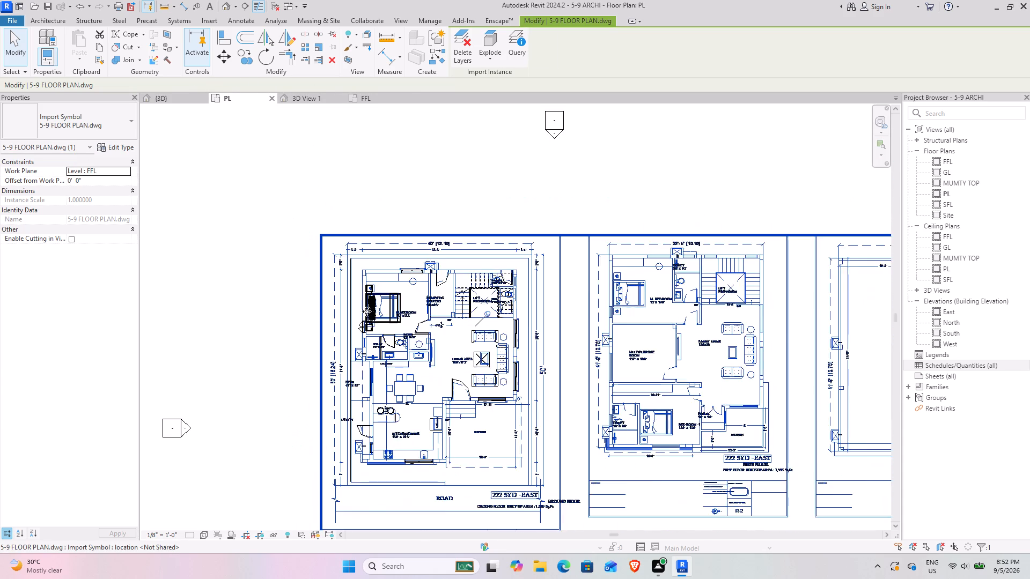
{"action": "scroll", "coordinate": [366, 311], "scroll_direction": "down", "scroll_amount": 2}
{"action": "middle_click_drag", "start_coordinate": [453, 374], "coordinate": [417, 316]}
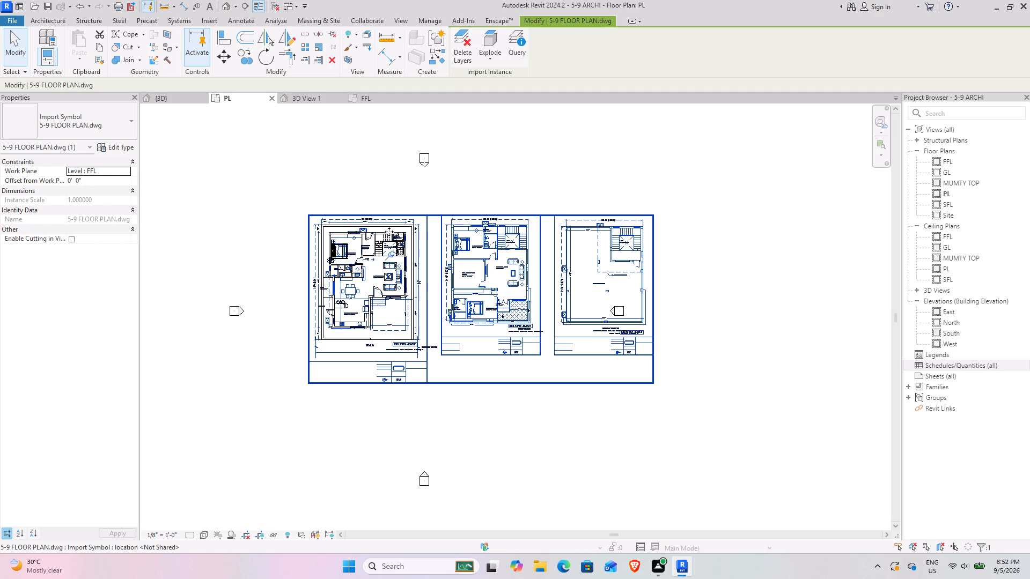
{"action": "left_click", "coordinate": [364, 95]}
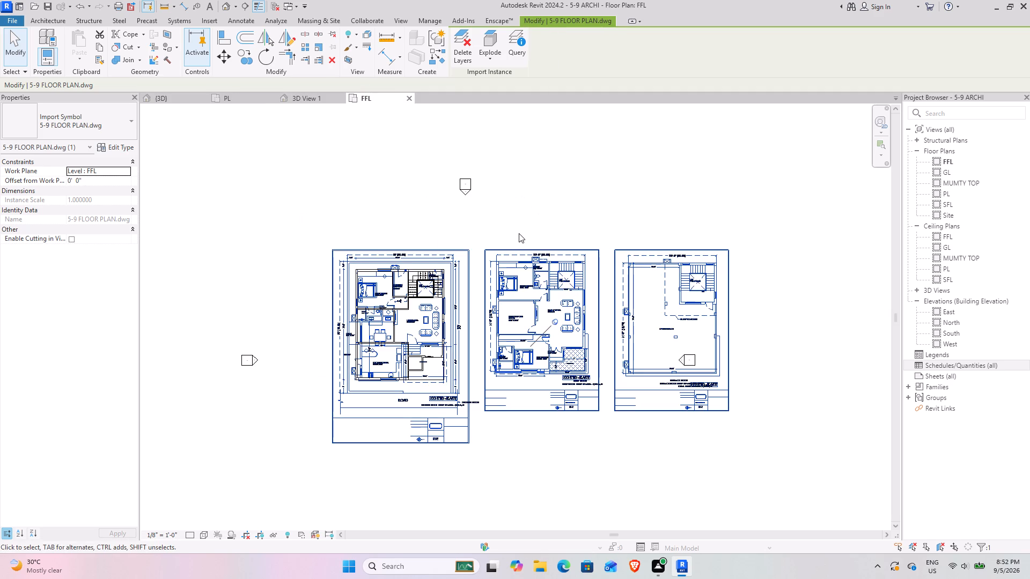
{"action": "key", "text": "grave"}
{"action": "key", "text": "Escape"}
{"action": "key", "text": "Escape"}
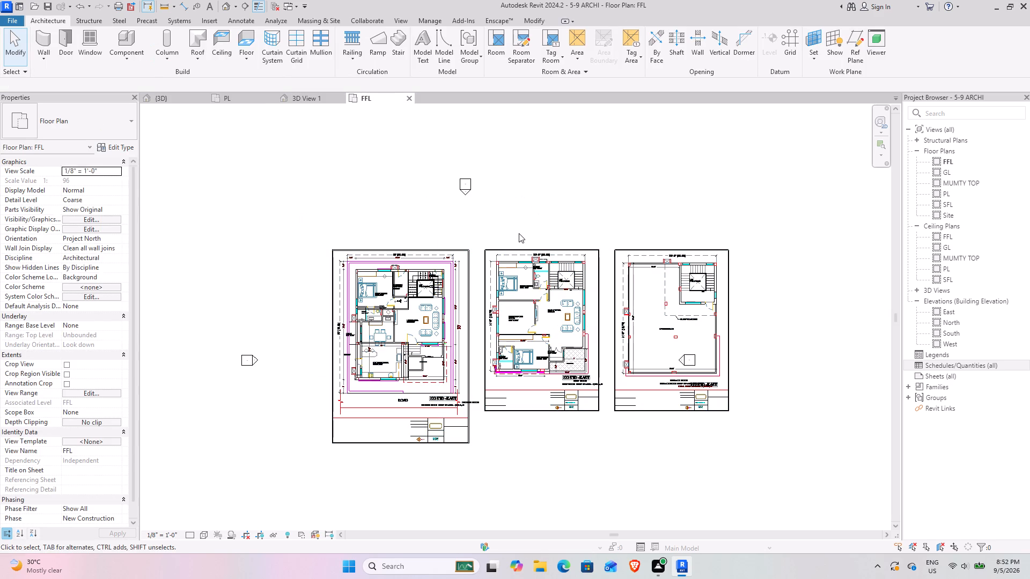
{"action": "key", "text": "Escape"}
{"action": "key", "text": "Escape"}
{"action": "key", "text": "Escape"}
Examine the ground, first and terrace floor layouts of the imported 5-9 FLOOR PLAN.dwg in the FFL plan.
{"action": "left_click", "coordinate": [532, 290]}
{"action": "key", "text": "Escape"}
{"action": "key", "text": "Escape"}
{"action": "key", "text": "Escape"}
{"action": "left_click", "coordinate": [574, 410]}
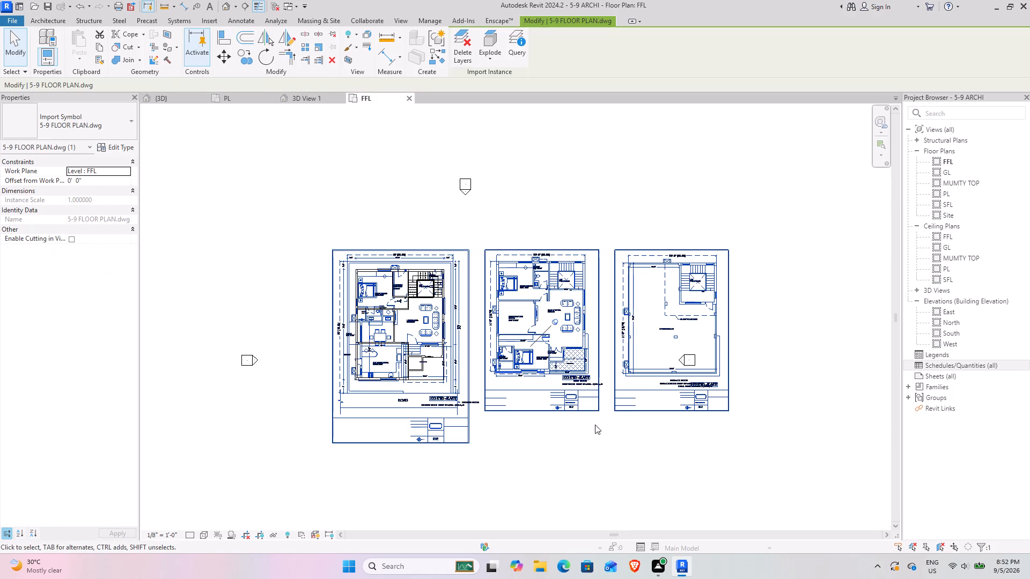
{"action": "left_click", "coordinate": [789, 473]}
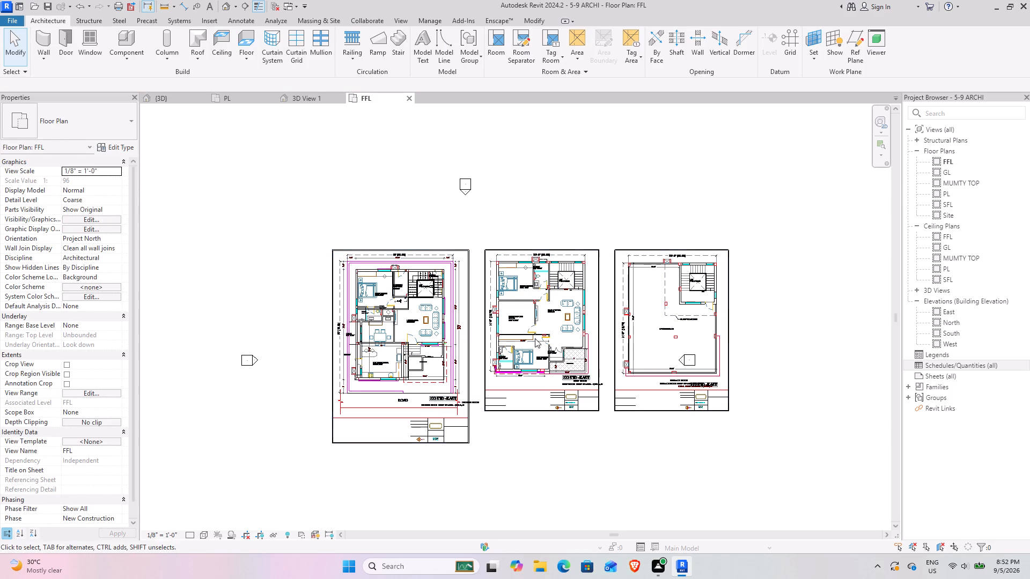
{"action": "scroll", "coordinate": [394, 309], "scroll_direction": "up", "scroll_amount": 4}
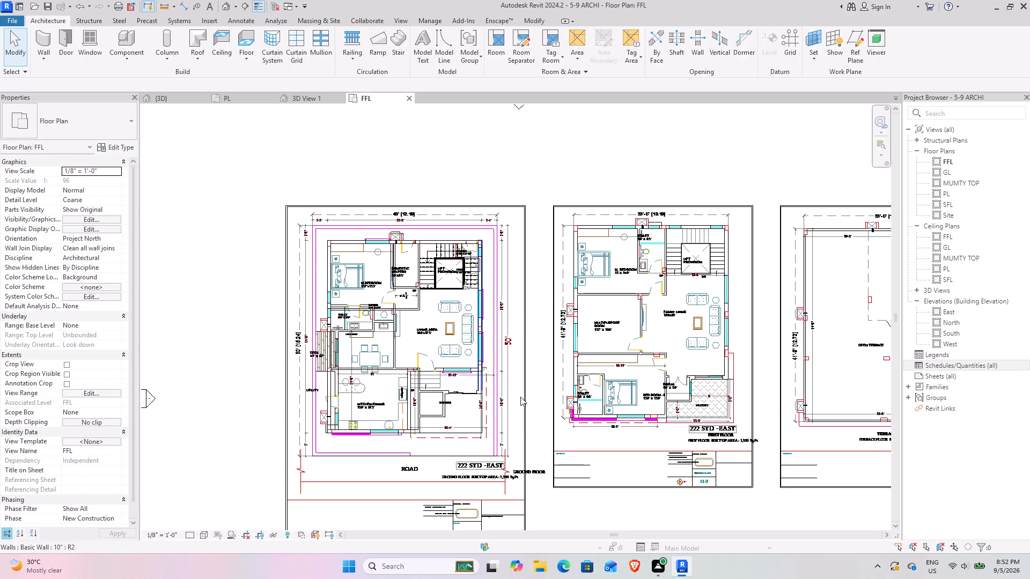
{"action": "middle_click_drag", "start_coordinate": [522, 399], "coordinate": [475, 375]}
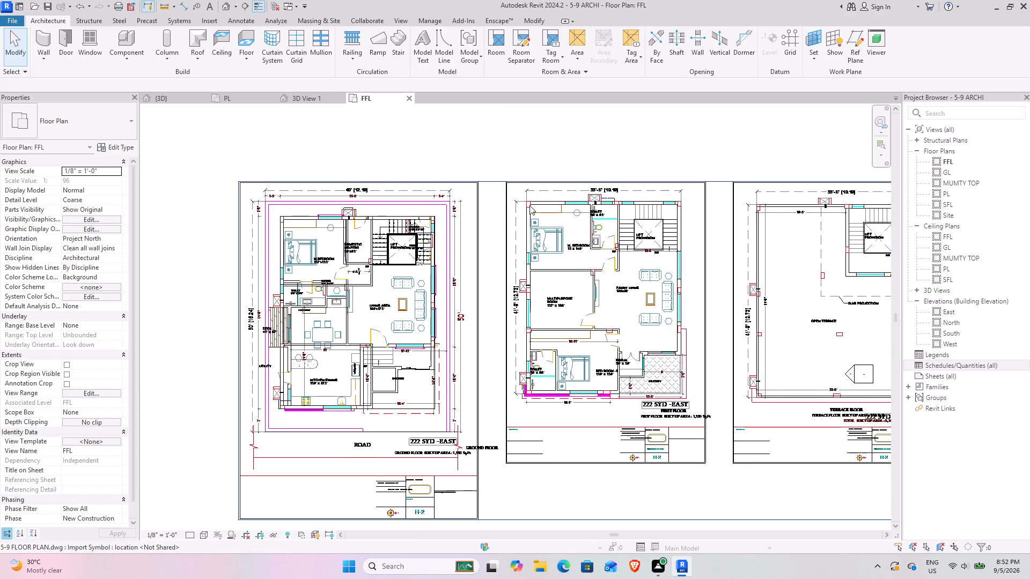
{"action": "scroll", "coordinate": [457, 349], "scroll_direction": "down", "scroll_amount": 3}
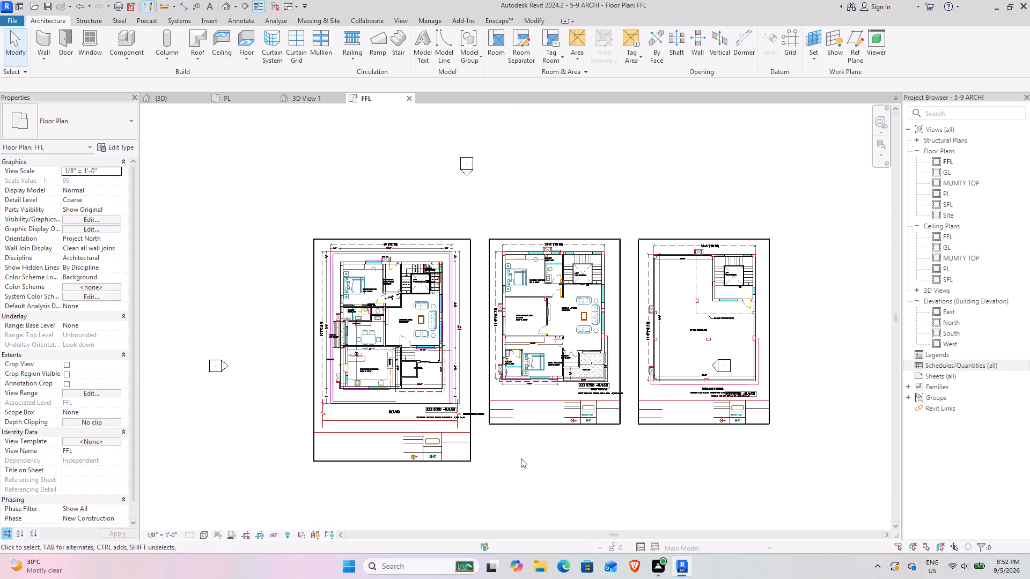
{"action": "left_click", "coordinate": [498, 427]}
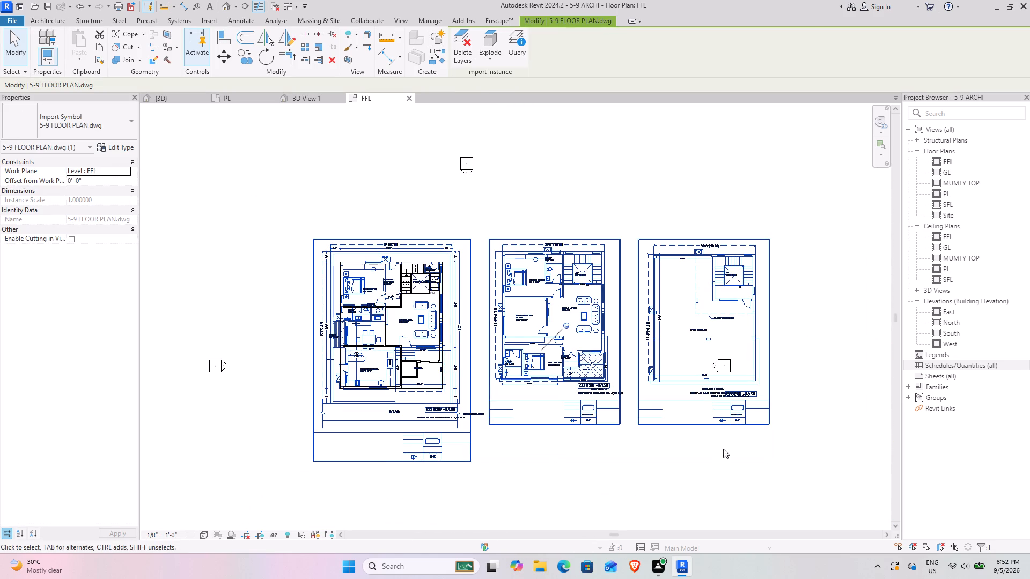
{"action": "left_click", "coordinate": [830, 360]}
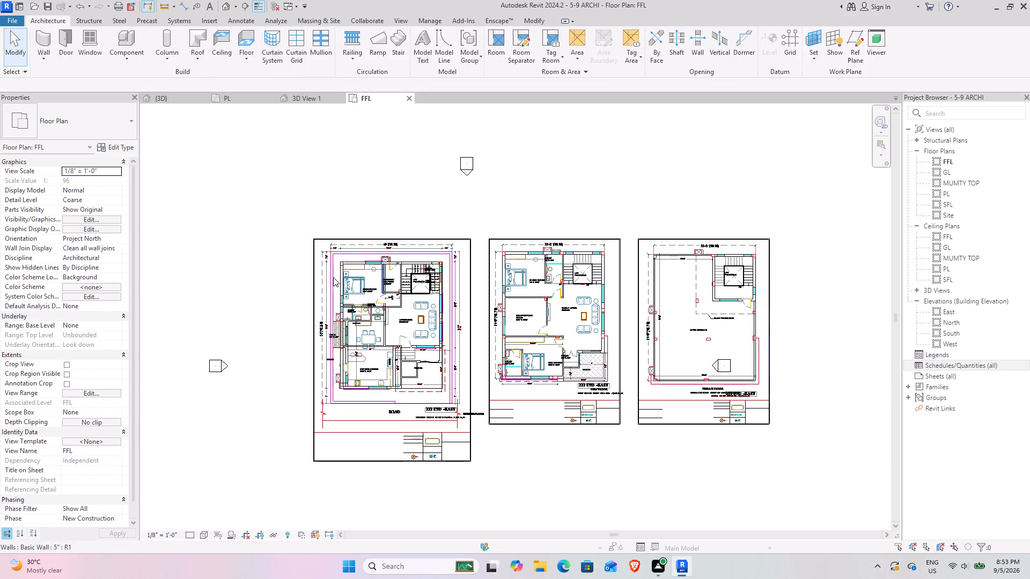
{"action": "left_click", "coordinate": [533, 242]}
{"action": "left_click", "coordinate": [535, 182]}
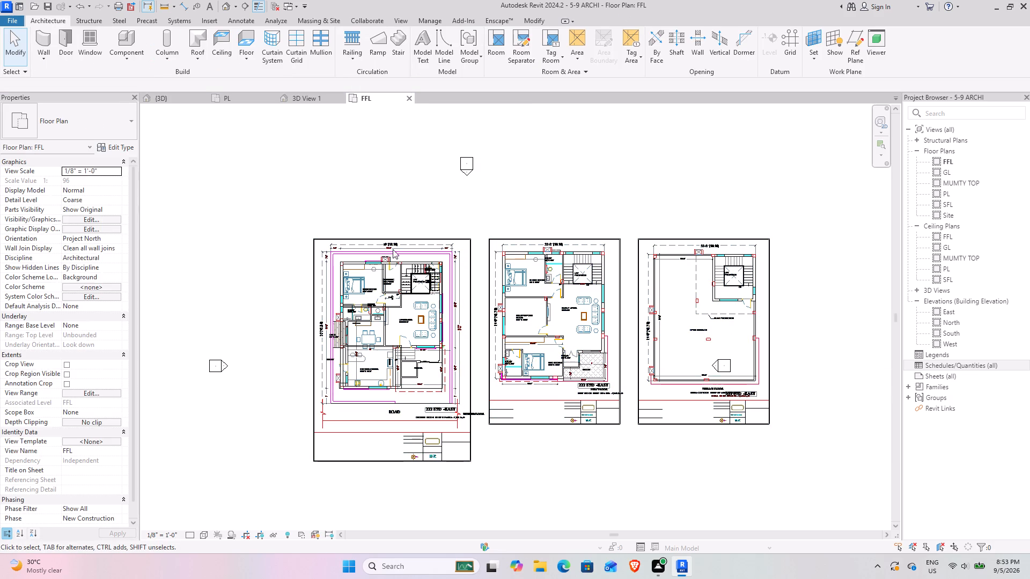
{"action": "left_click", "coordinate": [556, 261]}
{"action": "left_click", "coordinate": [535, 200]}
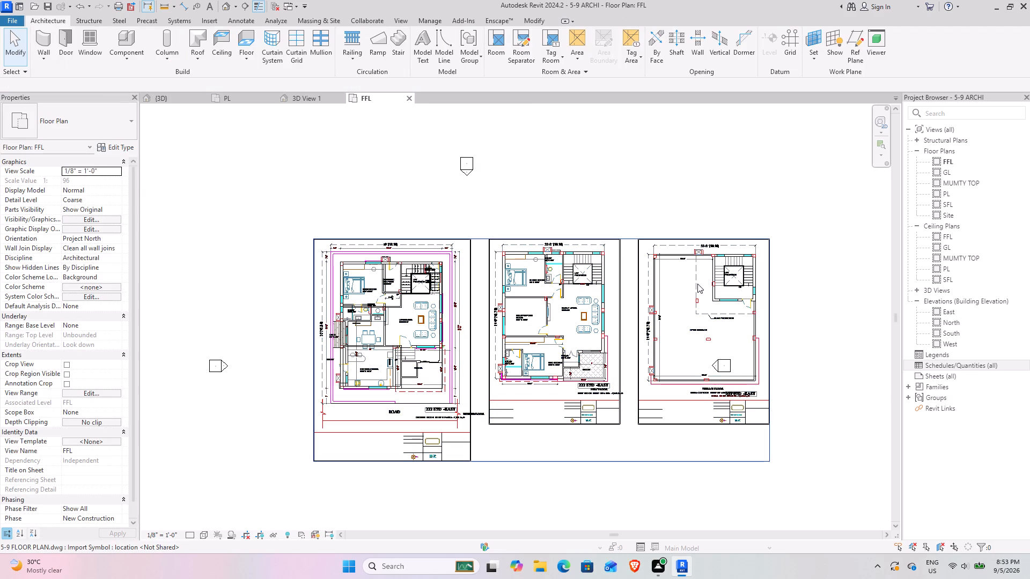
Check the imported 5-9 FLOOR PLAN.dwg and its three floor layouts as one import in the FFL plan.
{"action": "left_click", "coordinate": [697, 284]}
{"action": "left_click", "coordinate": [829, 326]}
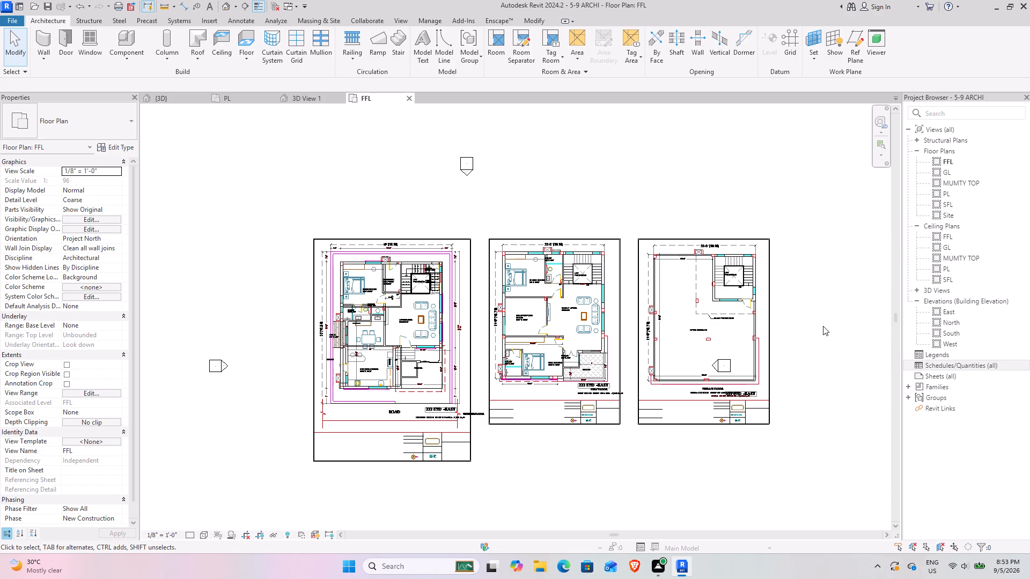
{"action": "left_click", "coordinate": [709, 288]}
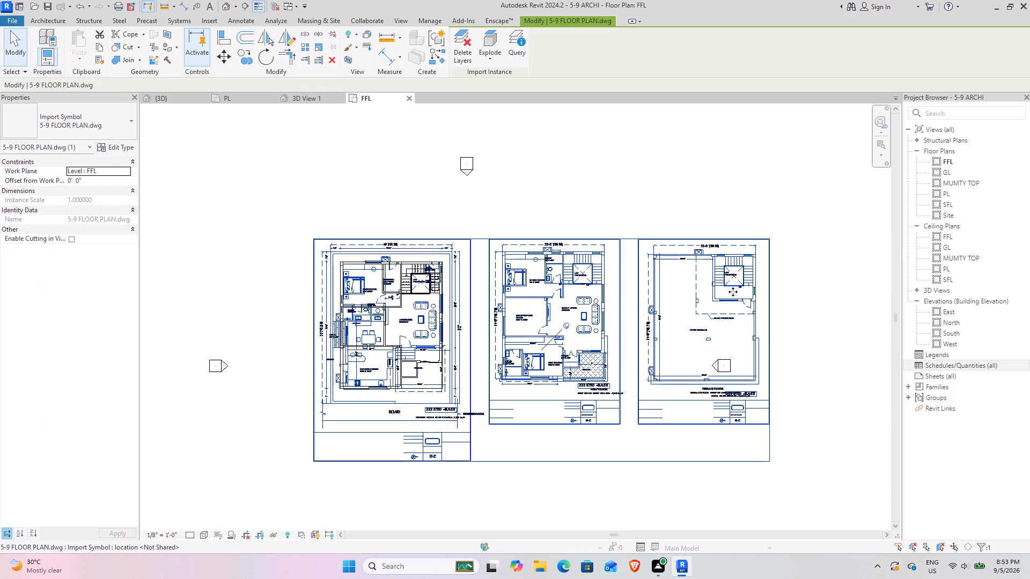
{"action": "left_click", "coordinate": [693, 482]}
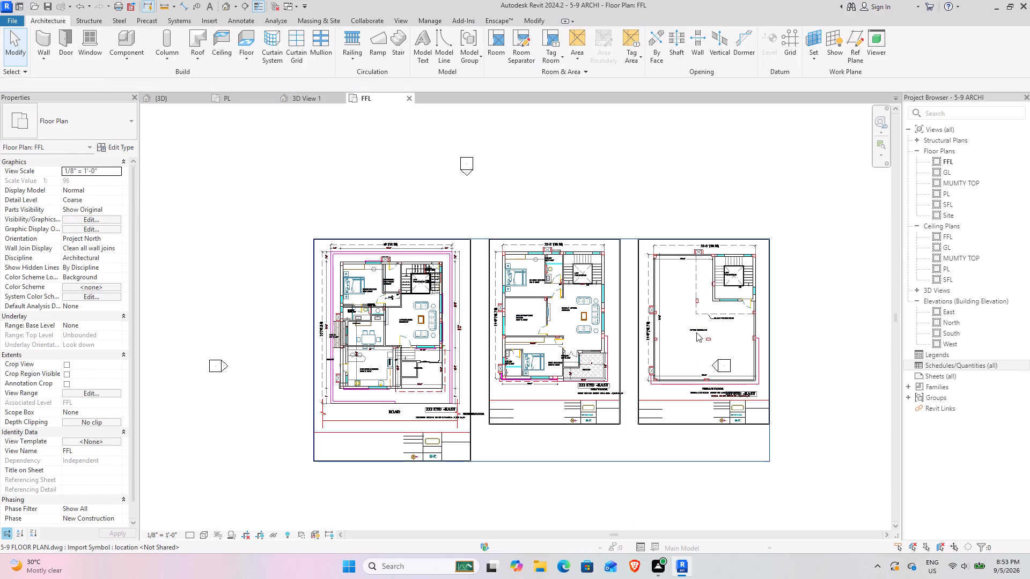
{"action": "left_click", "coordinate": [696, 332]}
{"action": "left_click", "coordinate": [832, 345]}
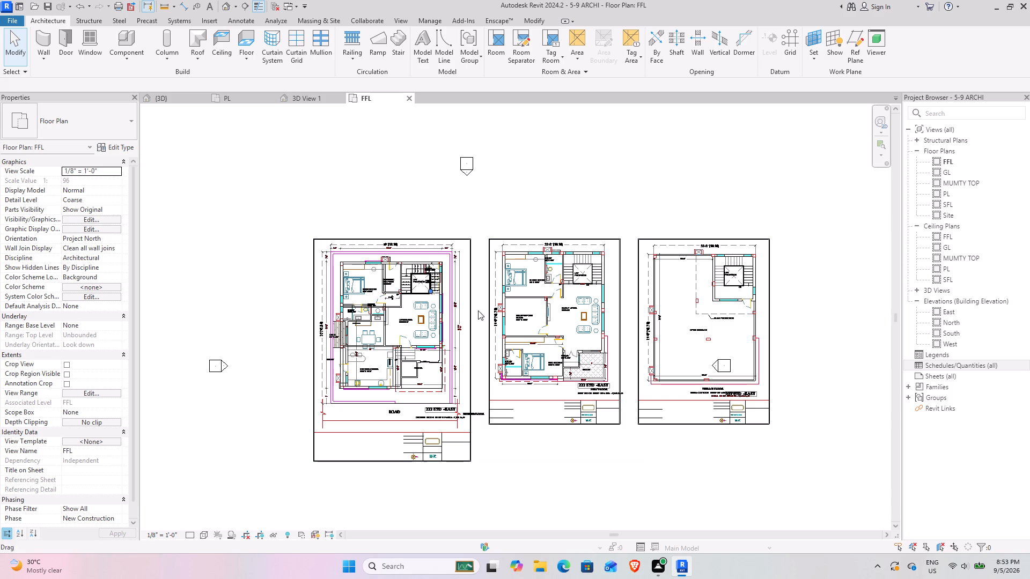
{"action": "left_click", "coordinate": [562, 269]}
{"action": "left_click", "coordinate": [546, 176]}
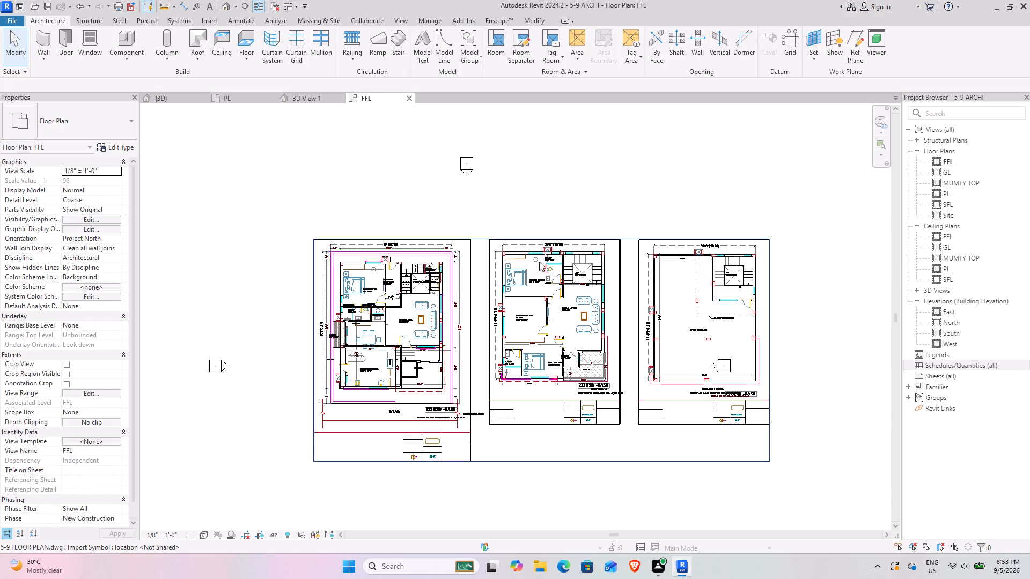
{"action": "left_click", "coordinate": [537, 262]}
{"action": "left_click", "coordinate": [529, 196]}
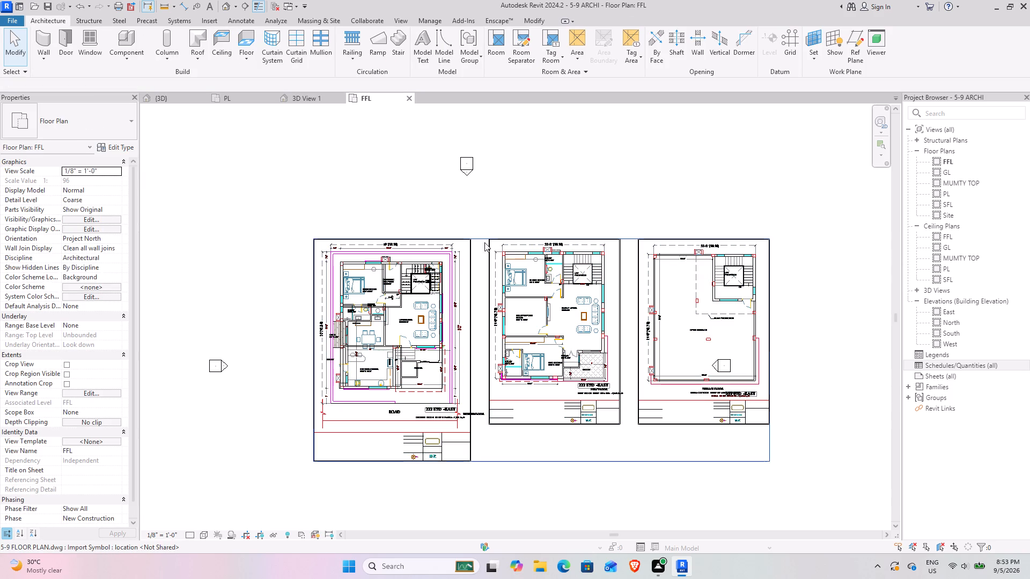
{"action": "left_click", "coordinate": [653, 247]}
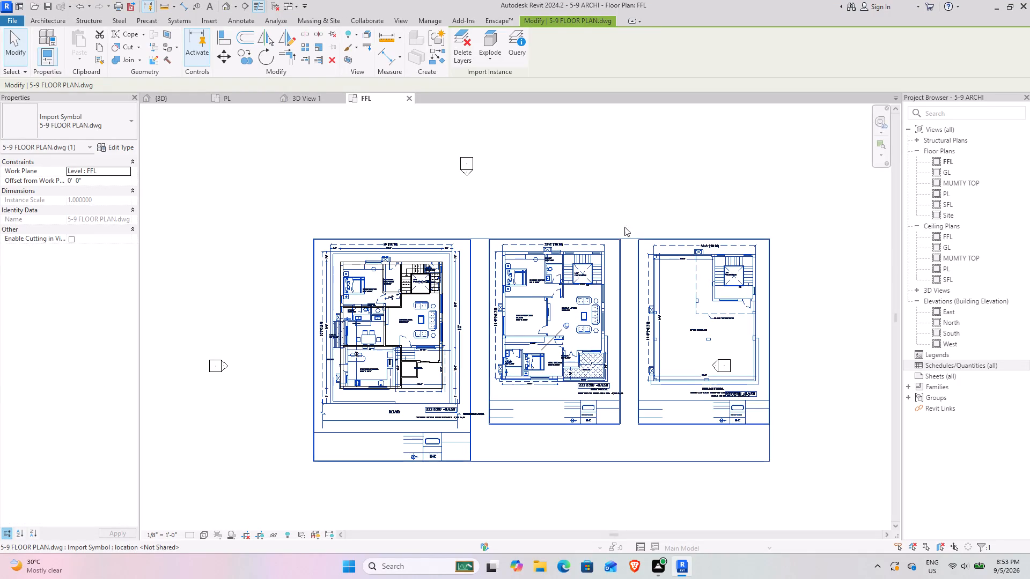
{"action": "left_click", "coordinate": [589, 207]}
{"action": "scroll", "coordinate": [517, 331], "scroll_direction": "down", "scroll_amount": 4}
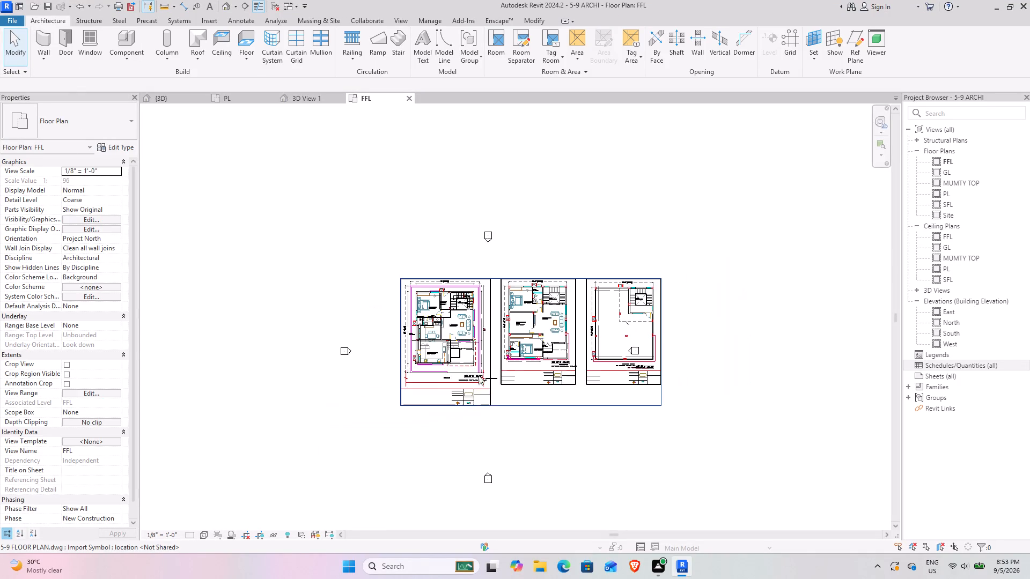
{"action": "middle_click_drag", "start_coordinate": [457, 374], "coordinate": [513, 324]}
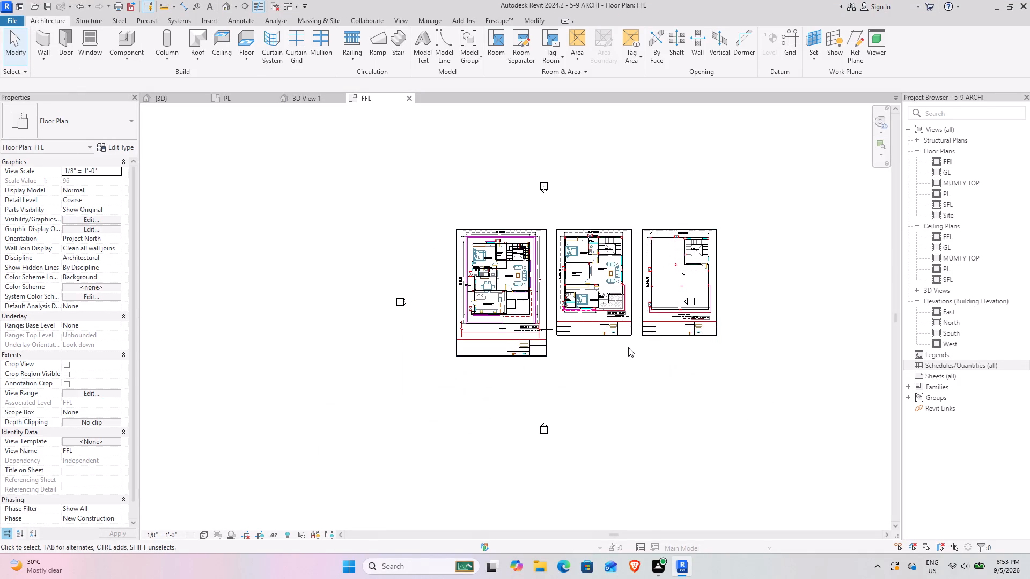
{"action": "left_click", "coordinate": [590, 308]}
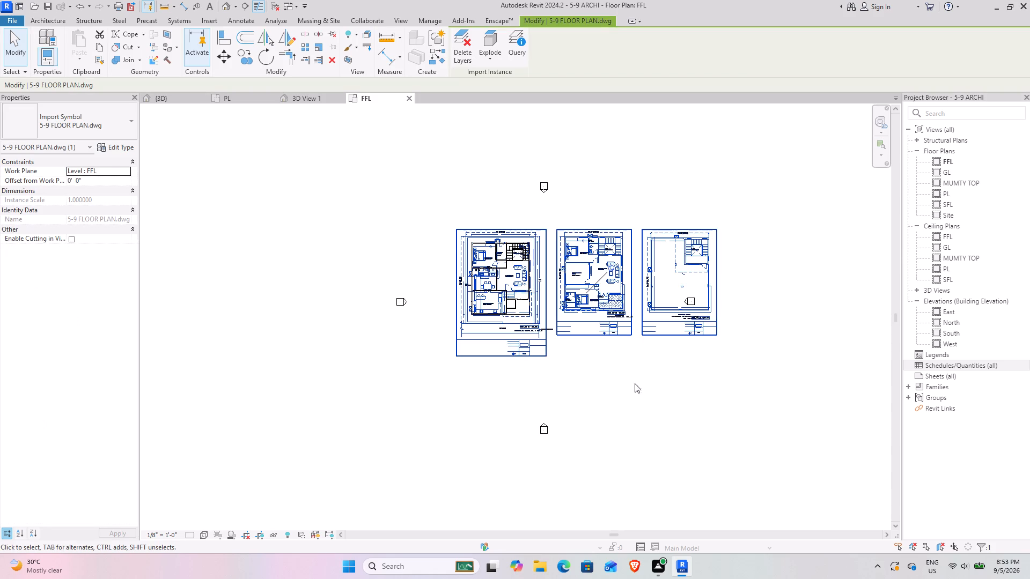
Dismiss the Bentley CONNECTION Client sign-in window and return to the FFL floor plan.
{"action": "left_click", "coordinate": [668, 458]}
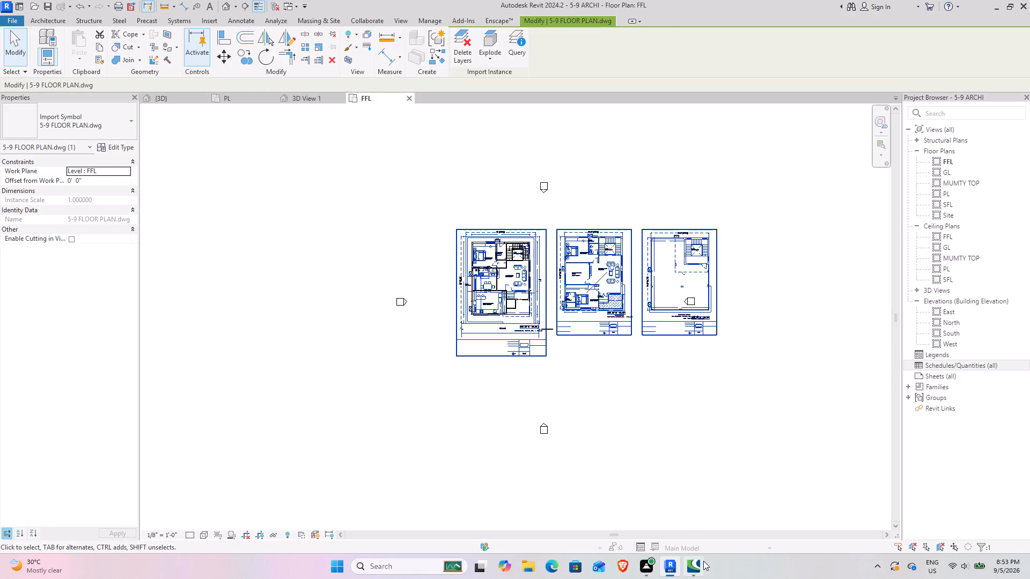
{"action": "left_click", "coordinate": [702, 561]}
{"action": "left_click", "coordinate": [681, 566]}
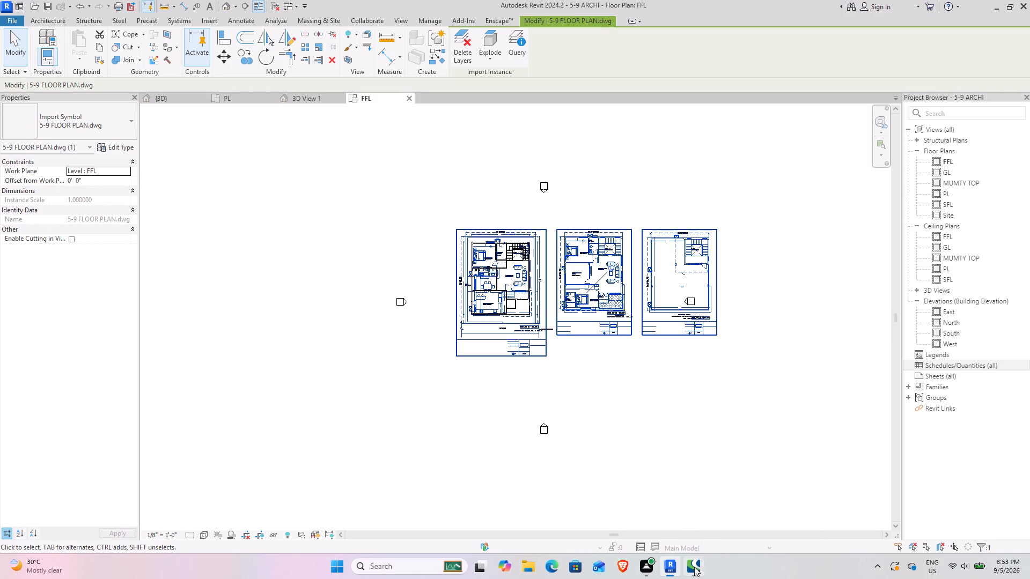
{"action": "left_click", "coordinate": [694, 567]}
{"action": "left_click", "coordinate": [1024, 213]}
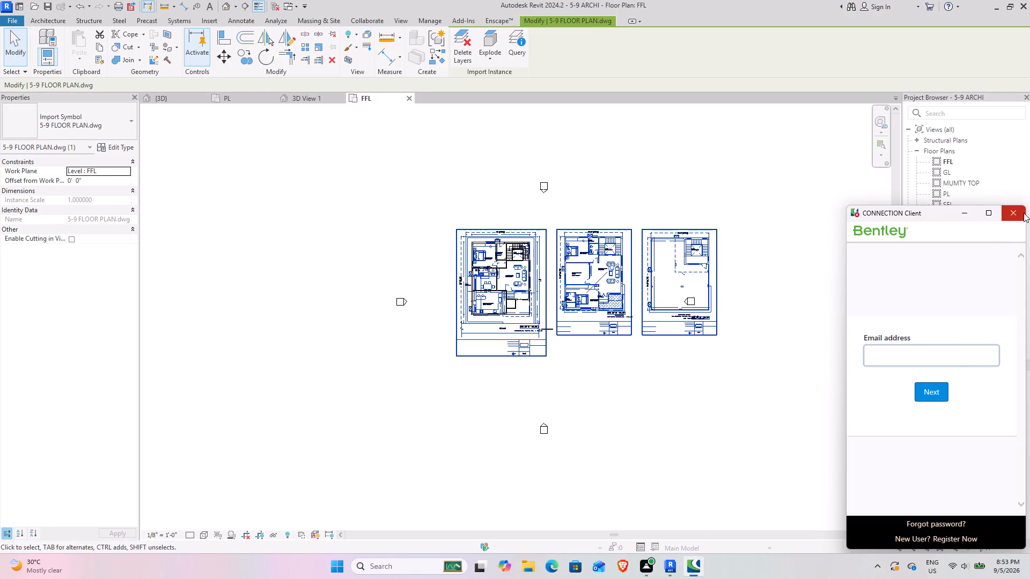
Compare the ground, first and terrace floor layouts of the imported DWG with the modelled walls in the FFL plan.
{"action": "left_click", "coordinate": [604, 397]}
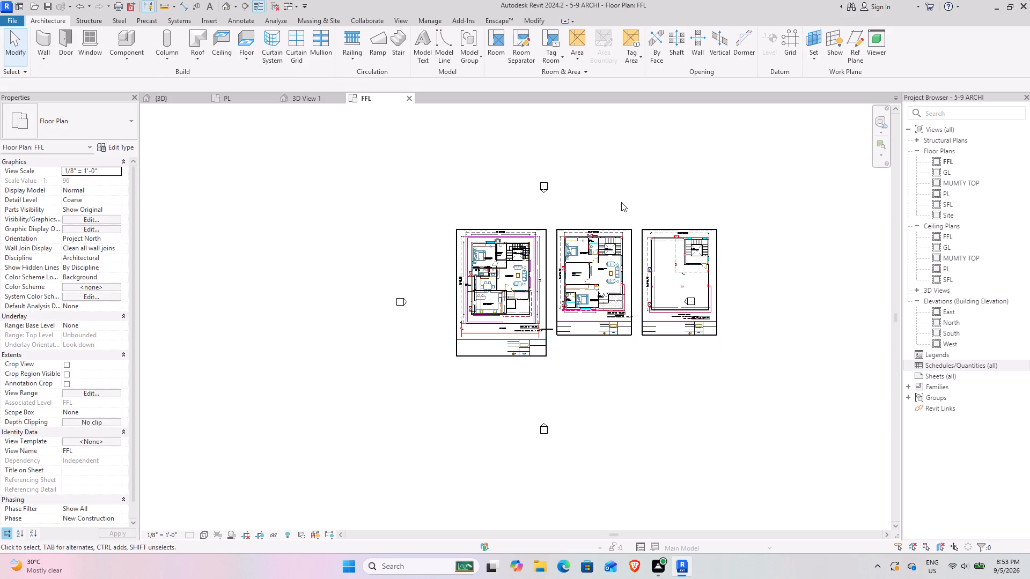
{"action": "scroll", "coordinate": [621, 202], "scroll_direction": "up", "scroll_amount": 4}
{"action": "middle_click_drag", "start_coordinate": [547, 381], "coordinate": [530, 325]}
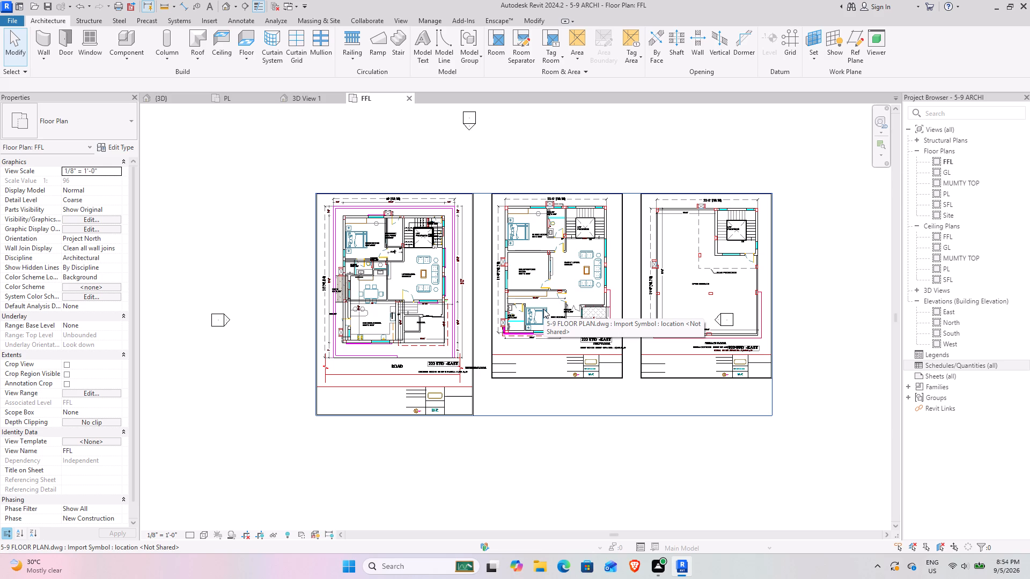
{"action": "left_click", "coordinate": [637, 266]}
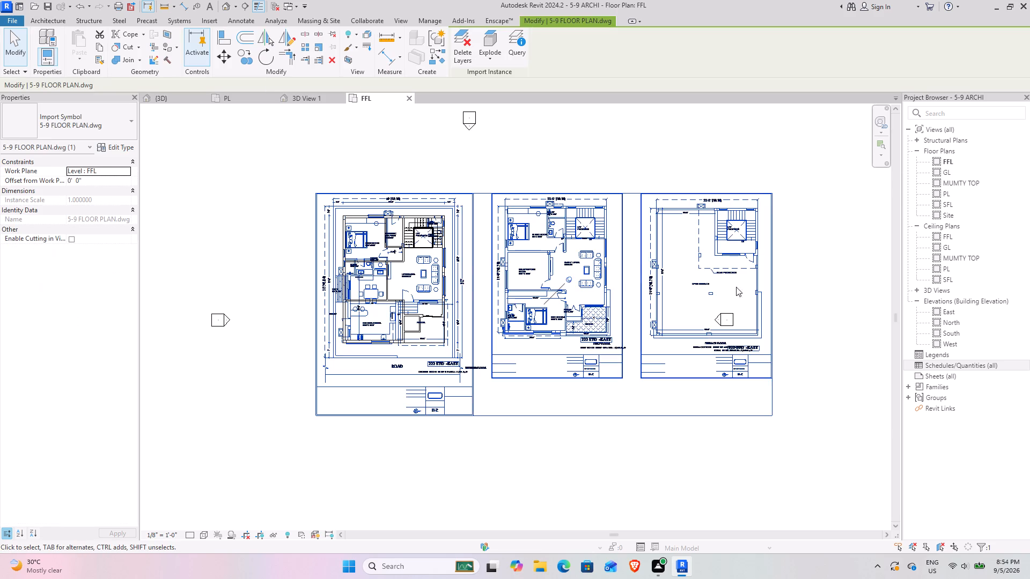
{"action": "left_click", "coordinate": [797, 298]}
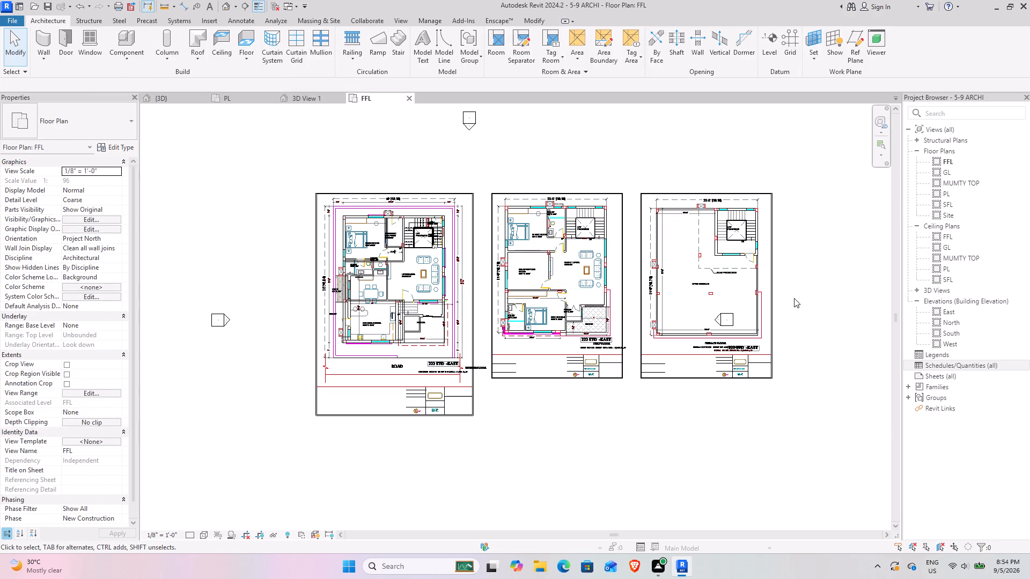
{"action": "left_click", "coordinate": [615, 277]}
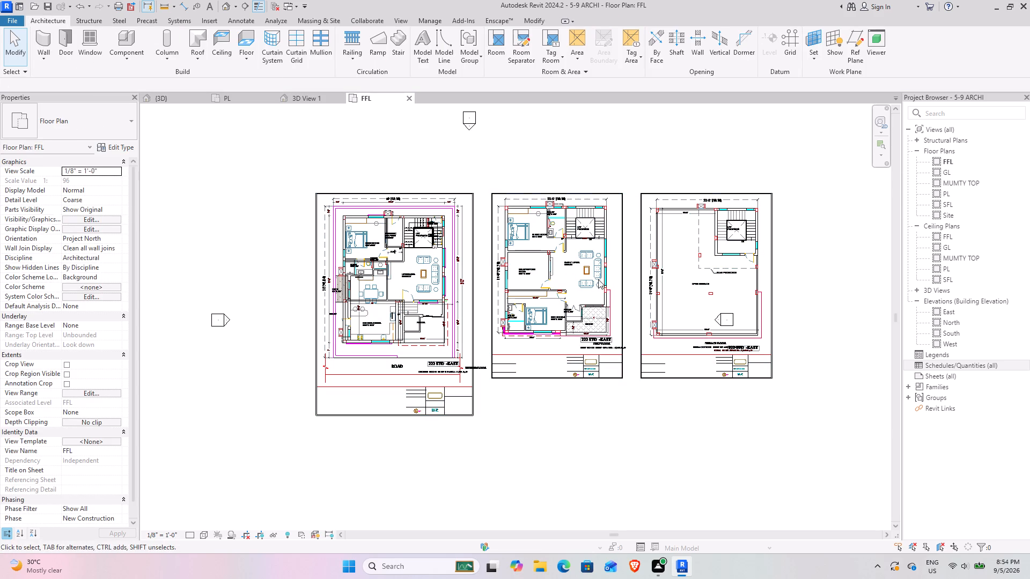
{"action": "left_click", "coordinate": [595, 280]}
{"action": "left_click", "coordinate": [756, 458]}
{"action": "left_click", "coordinate": [731, 227]}
{"action": "left_click", "coordinate": [845, 227]}
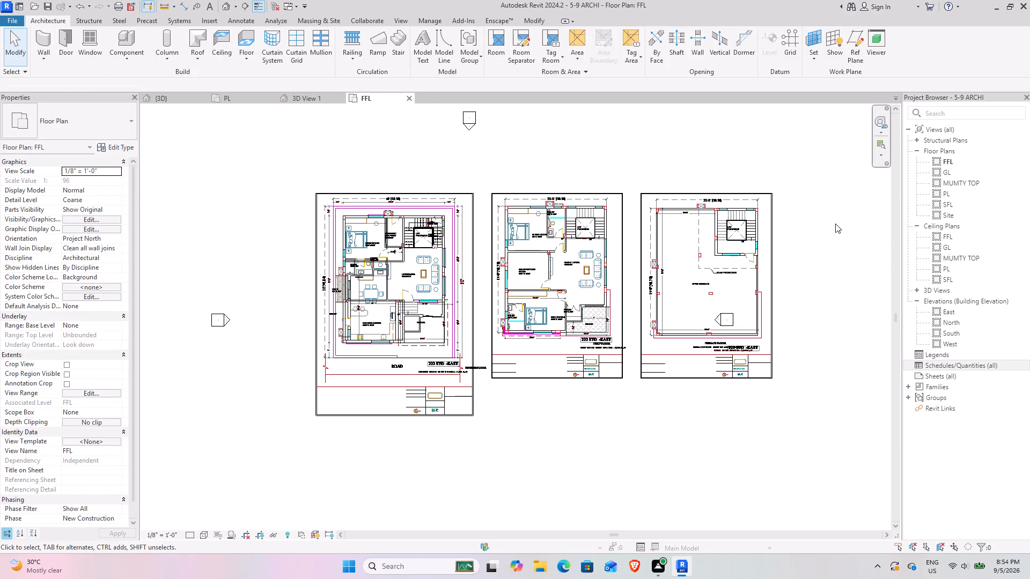
{"action": "scroll", "coordinate": [517, 211], "scroll_direction": "up", "scroll_amount": 4}
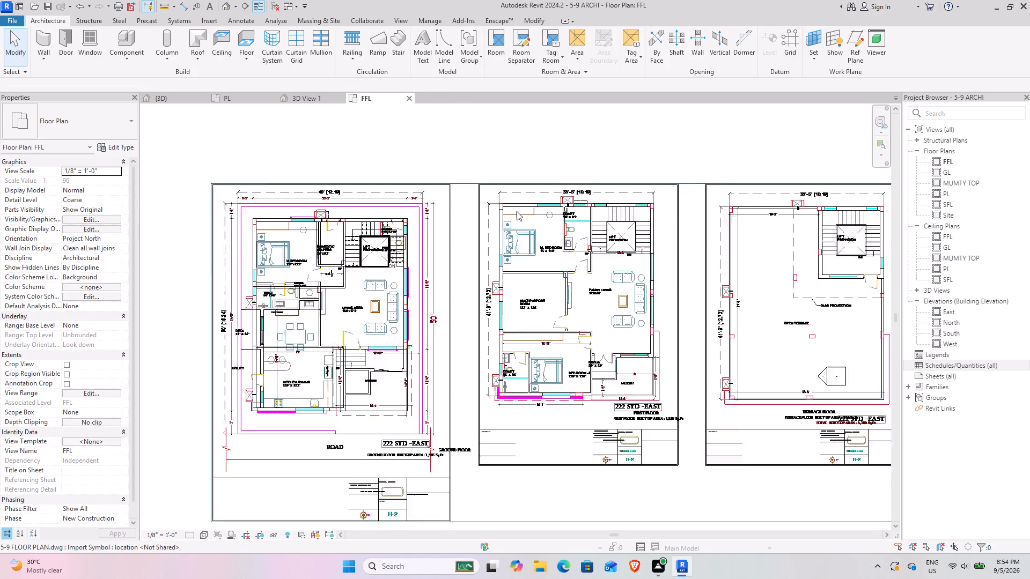
{"action": "middle_click_drag", "start_coordinate": [502, 308], "coordinate": [533, 277]}
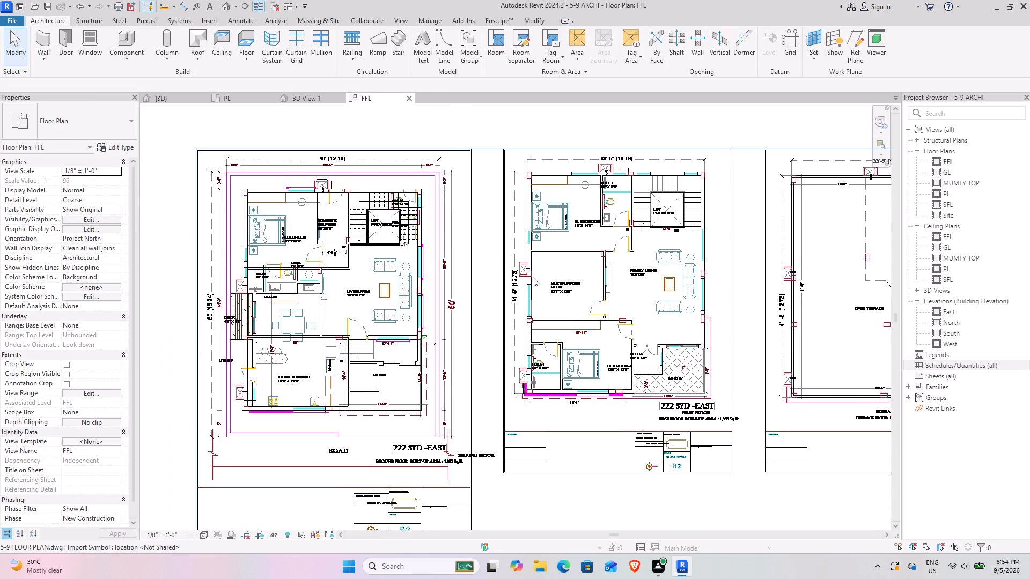
{"action": "scroll", "coordinate": [533, 277], "scroll_direction": "down", "scroll_amount": 4}
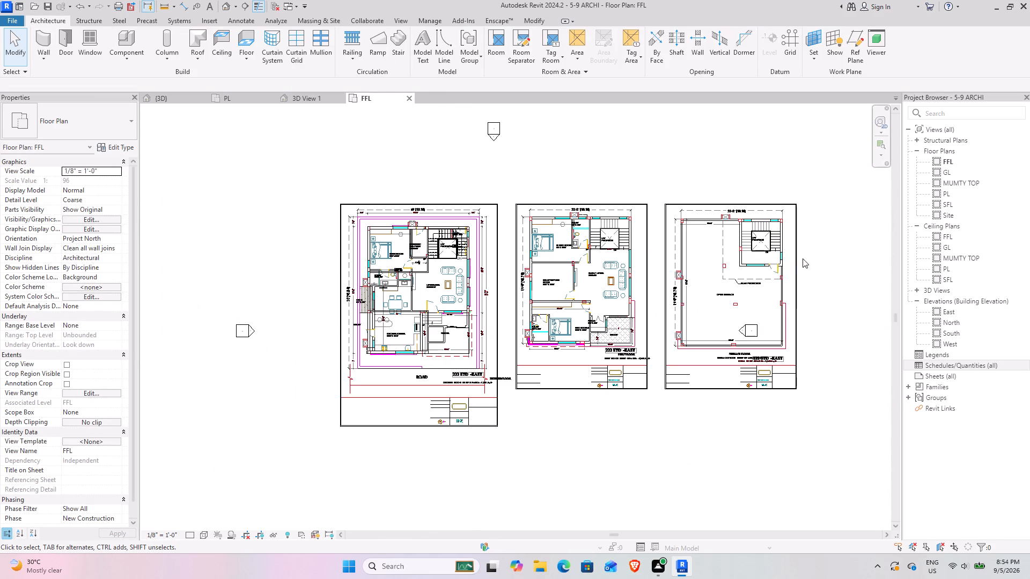
{"action": "left_click", "coordinate": [869, 233]}
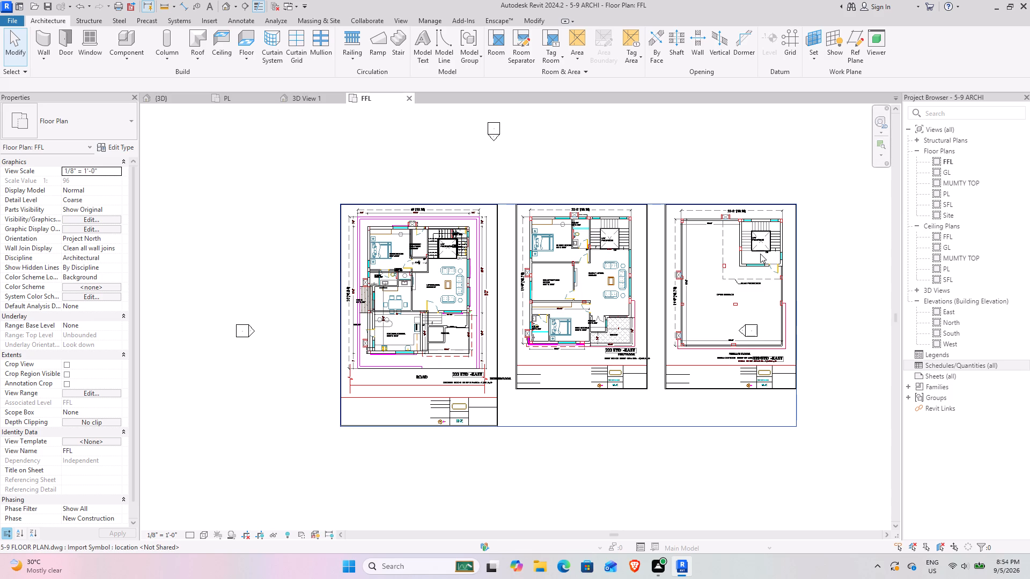
{"action": "middle_click_drag", "start_coordinate": [754, 254], "coordinate": [682, 255]}
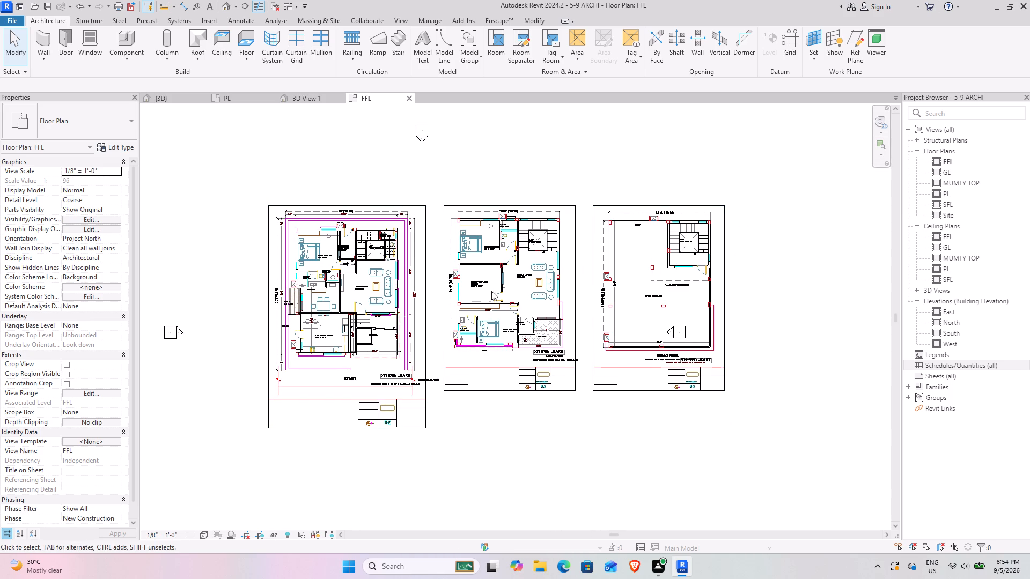
{"action": "left_click", "coordinate": [489, 385]}
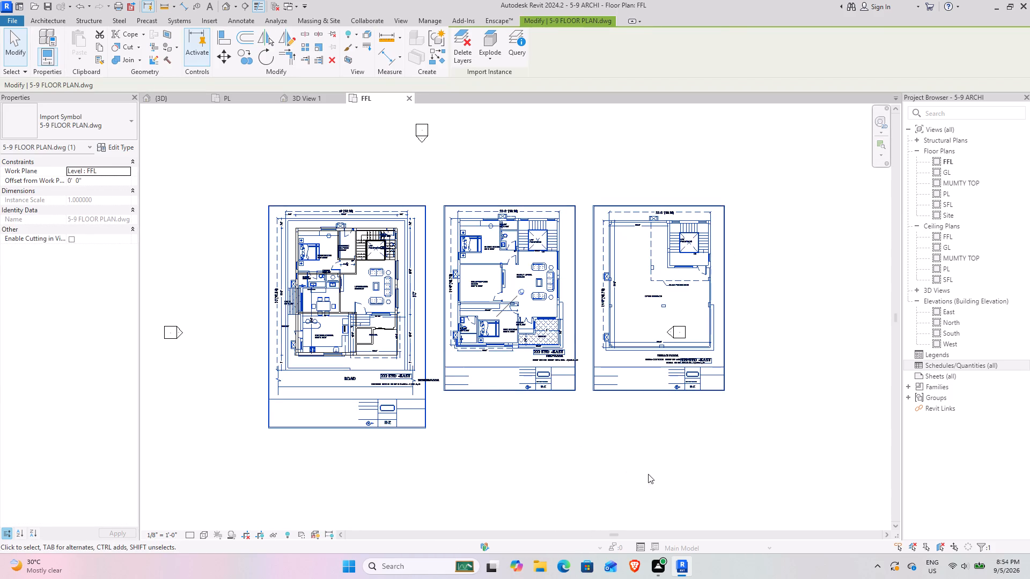
{"action": "left_click", "coordinate": [653, 476]}
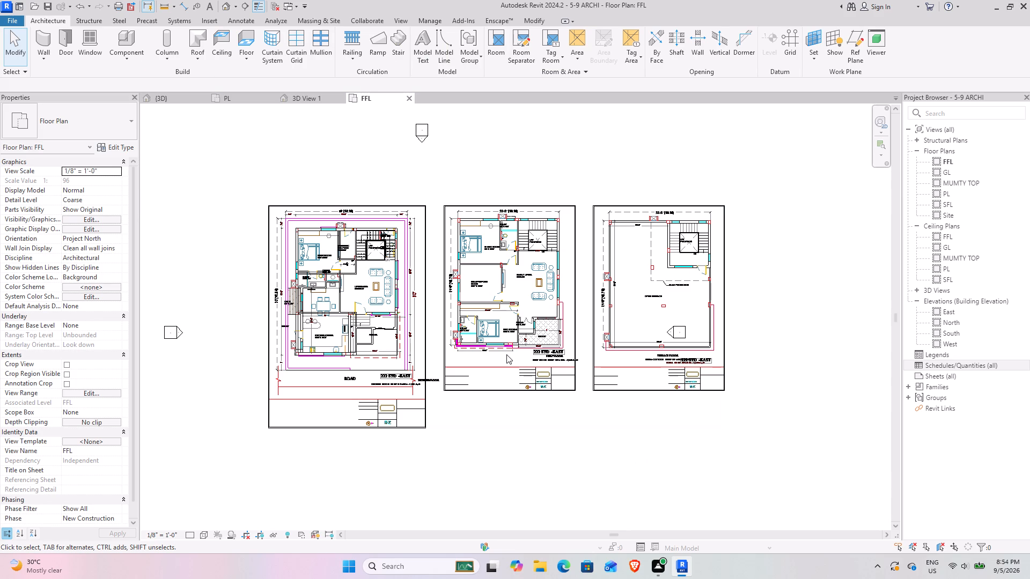
{"action": "left_click", "coordinate": [551, 373]}
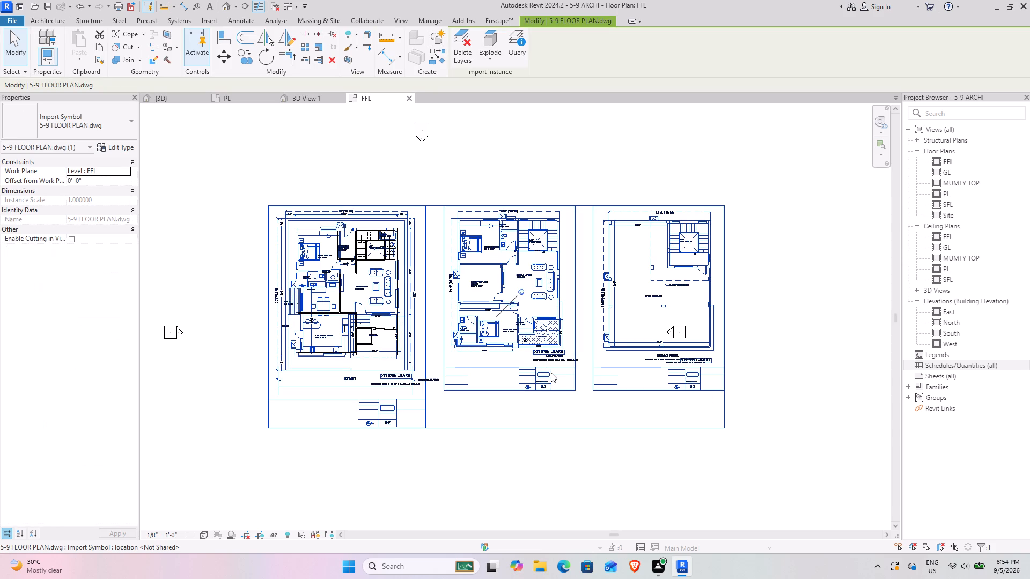
{"action": "left_click", "coordinate": [727, 466]}
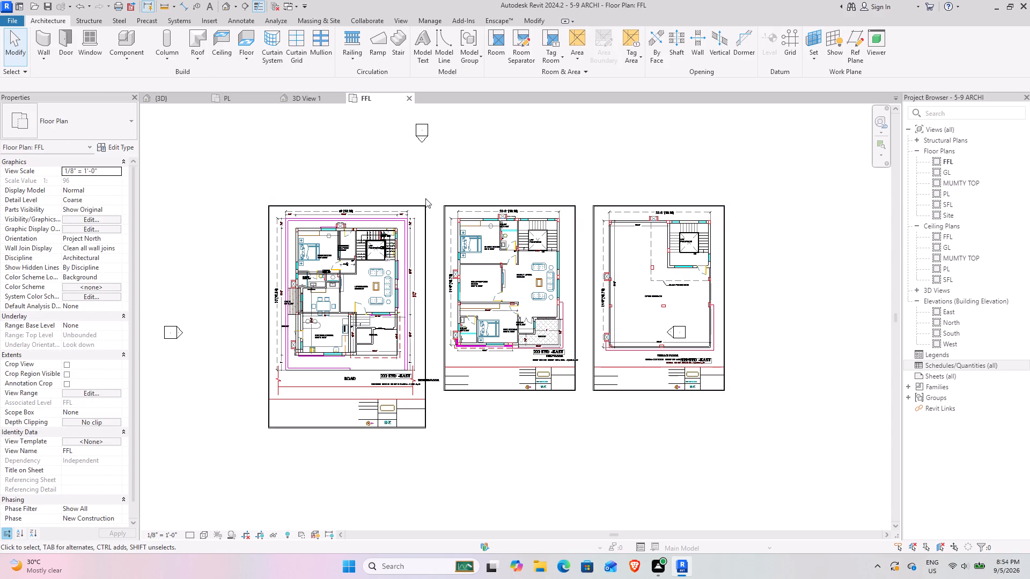
Move the imported 5-9 FLOOR PLAN.dwg from the first-floor layout's outer corner at the master bedroom onto the matching corner of the modelled walls.
{"action": "scroll", "coordinate": [305, 256], "scroll_direction": "up", "scroll_amount": 4}
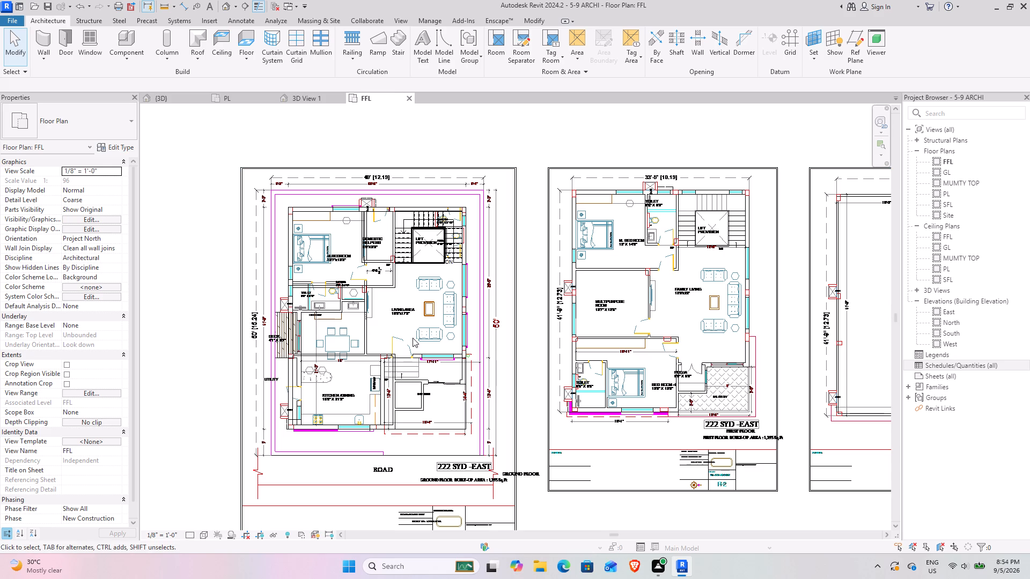
{"action": "middle_click_drag", "start_coordinate": [305, 361], "coordinate": [359, 323]}
{"action": "left_click", "coordinate": [612, 187]}
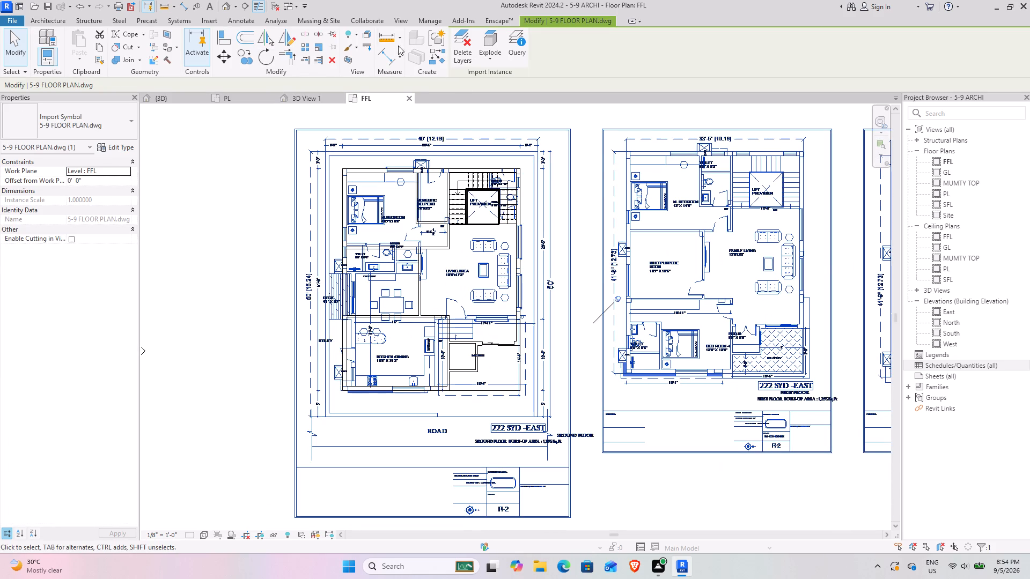
{"action": "left_click", "coordinate": [332, 33]}
{"action": "left_click", "coordinate": [231, 64]}
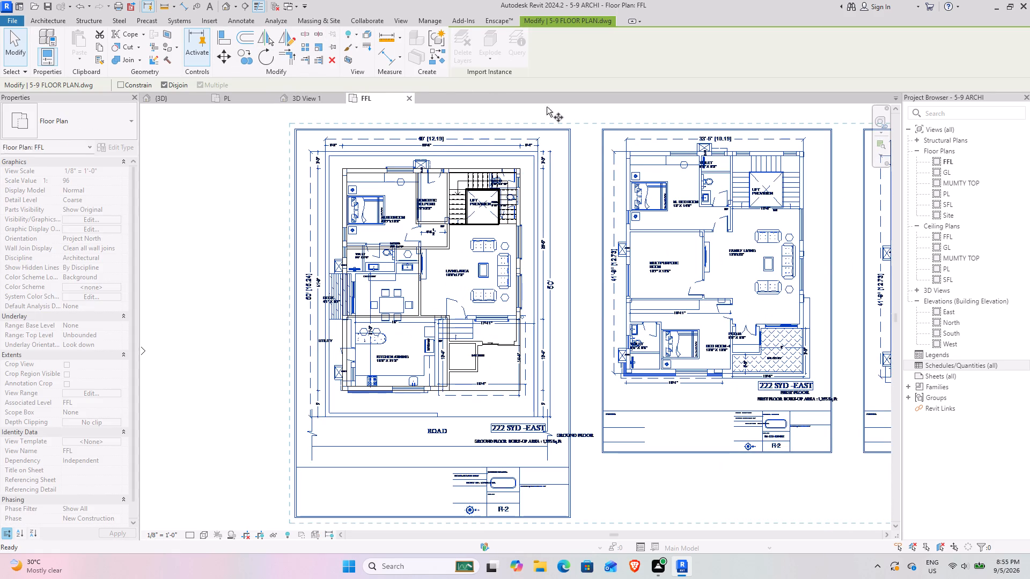
{"action": "scroll", "coordinate": [630, 150], "scroll_direction": "up", "scroll_amount": 8}
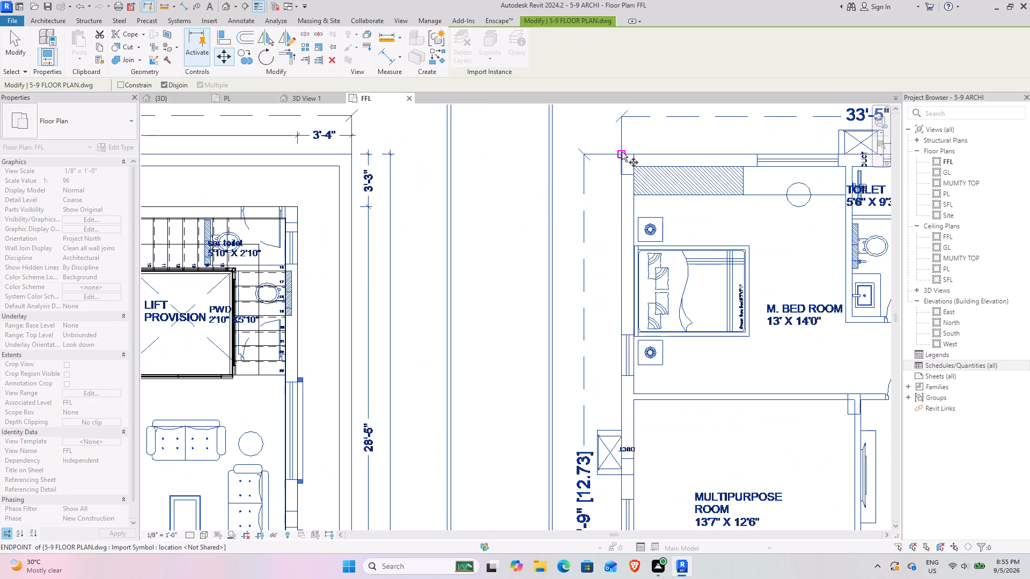
{"action": "left_click", "coordinate": [622, 152]}
{"action": "middle_click_drag", "start_coordinate": [356, 259], "coordinate": [820, 197]}
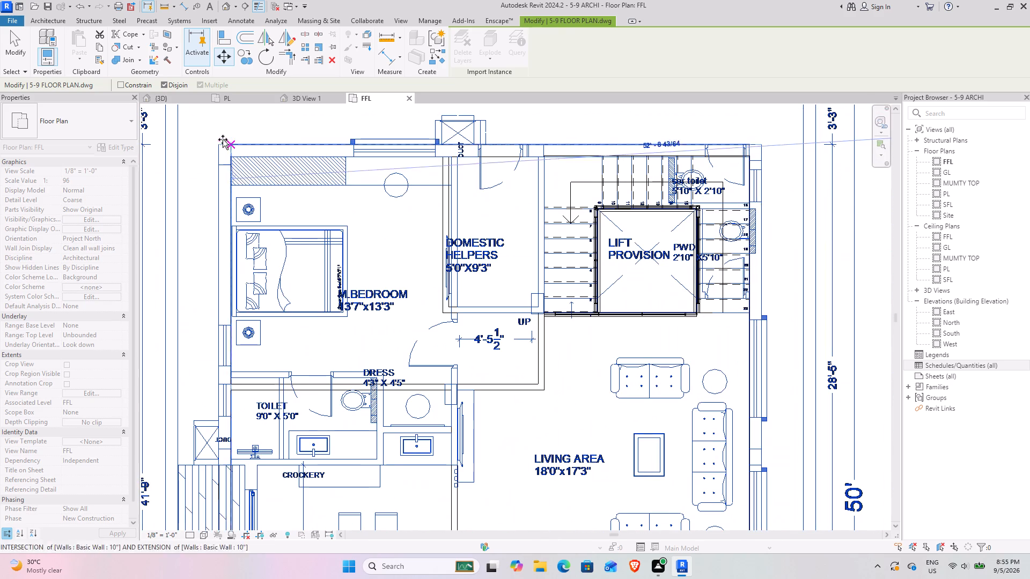
{"action": "left_click", "coordinate": [216, 142]}
{"action": "scroll", "coordinate": [246, 247], "scroll_direction": "down", "scroll_amount": 5}
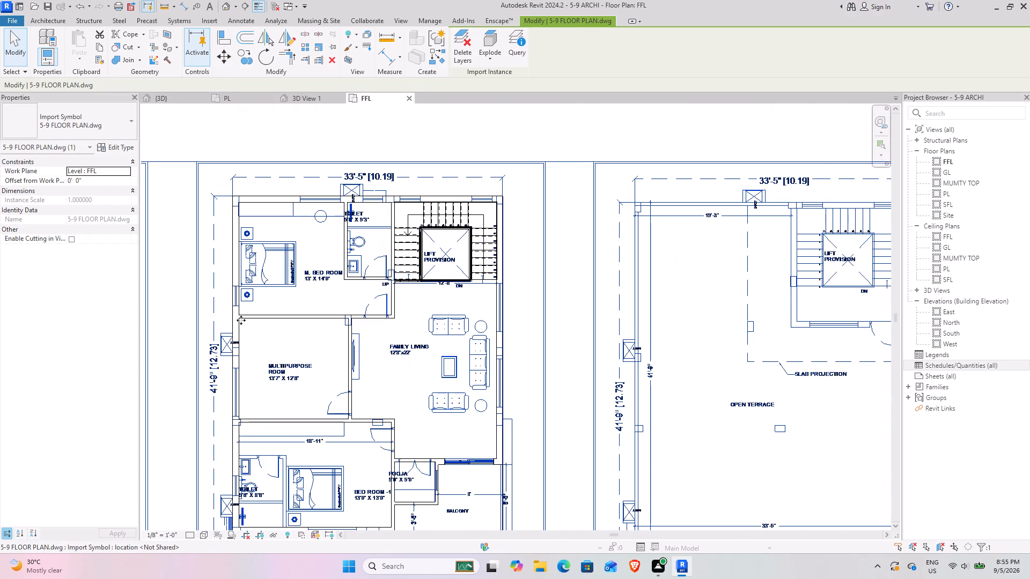
Deselect the imported DWG and examine the pooja room, its side window and the balcony on the first-floor layout.
{"action": "middle_click_drag", "start_coordinate": [286, 341], "coordinate": [482, 353]}
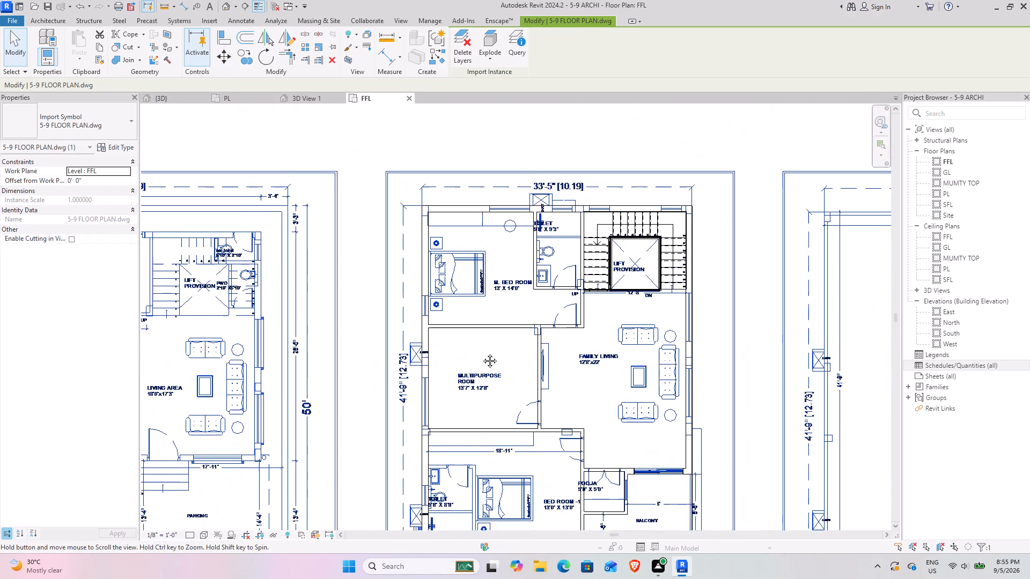
{"action": "middle_click_drag", "start_coordinate": [482, 353], "coordinate": [484, 353]}
{"action": "left_click", "coordinate": [21, 47]}
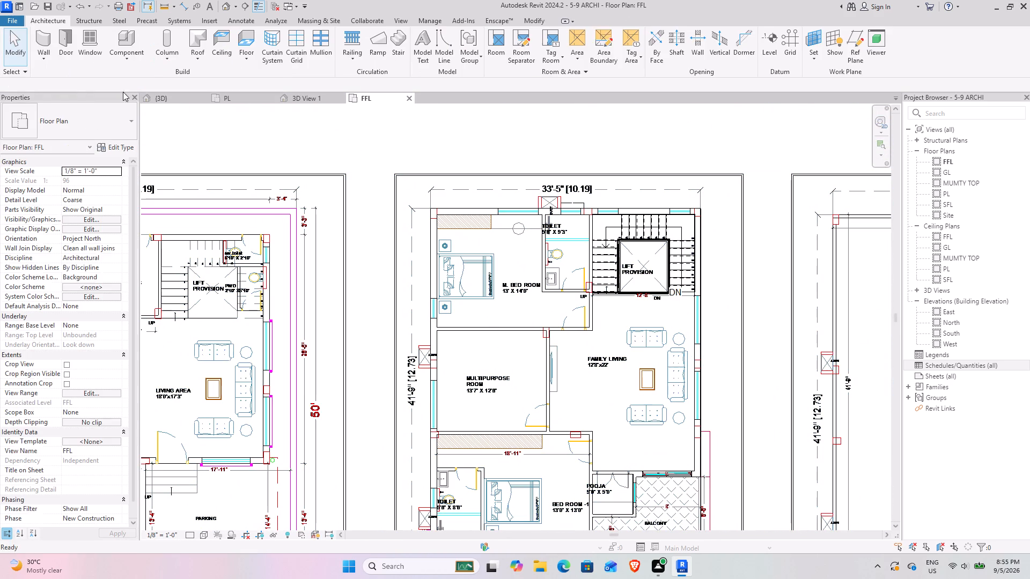
{"action": "middle_click_drag", "start_coordinate": [622, 455], "coordinate": [516, 309]}
{"action": "scroll", "coordinate": [560, 331], "scroll_direction": "up", "scroll_amount": 4}
{"action": "scroll", "coordinate": [499, 379], "scroll_direction": "up", "scroll_amount": 1}
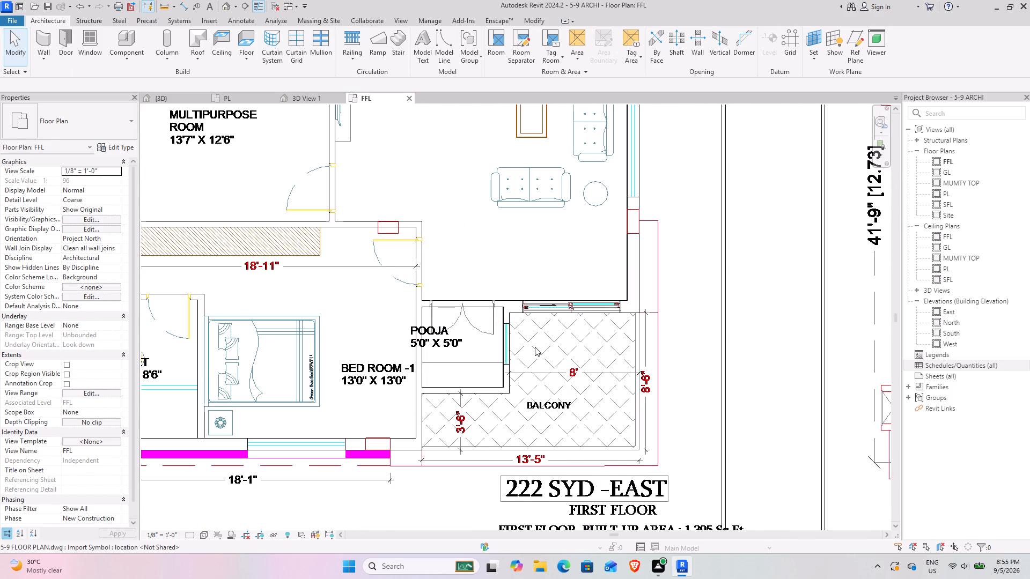
{"action": "scroll", "coordinate": [540, 336], "scroll_direction": "up", "scroll_amount": 1}
{"action": "scroll", "coordinate": [592, 289], "scroll_direction": "up", "scroll_amount": 3}
{"action": "scroll", "coordinate": [548, 308], "scroll_direction": "up", "scroll_amount": 4}
{"action": "middle_click_drag", "start_coordinate": [439, 409], "coordinate": [519, 276]}
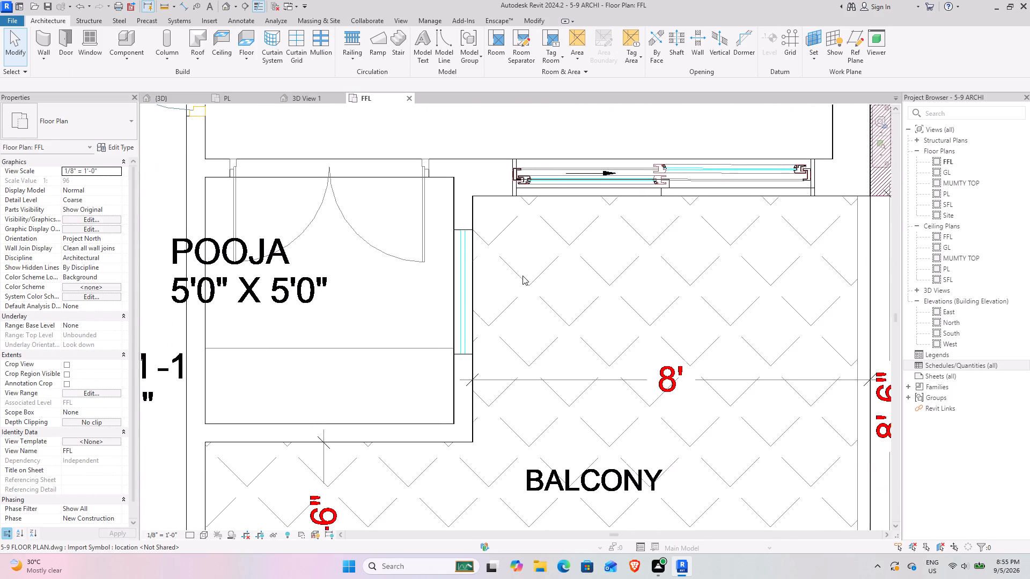
{"action": "scroll", "coordinate": [528, 282], "scroll_direction": "down", "scroll_amount": 3}
{"action": "middle_click_drag", "start_coordinate": [532, 315], "coordinate": [525, 342]}
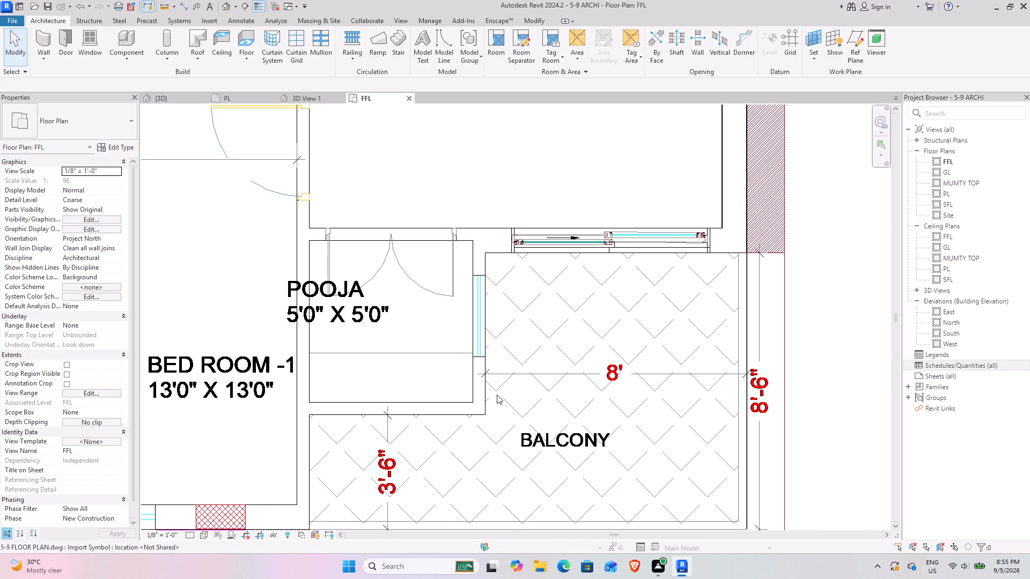
{"action": "scroll", "coordinate": [507, 351], "scroll_direction": "down", "scroll_amount": 3}
{"action": "middle_click_drag", "start_coordinate": [571, 360], "coordinate": [558, 364]}
{"action": "scroll", "coordinate": [468, 324], "scroll_direction": "up", "scroll_amount": 4}
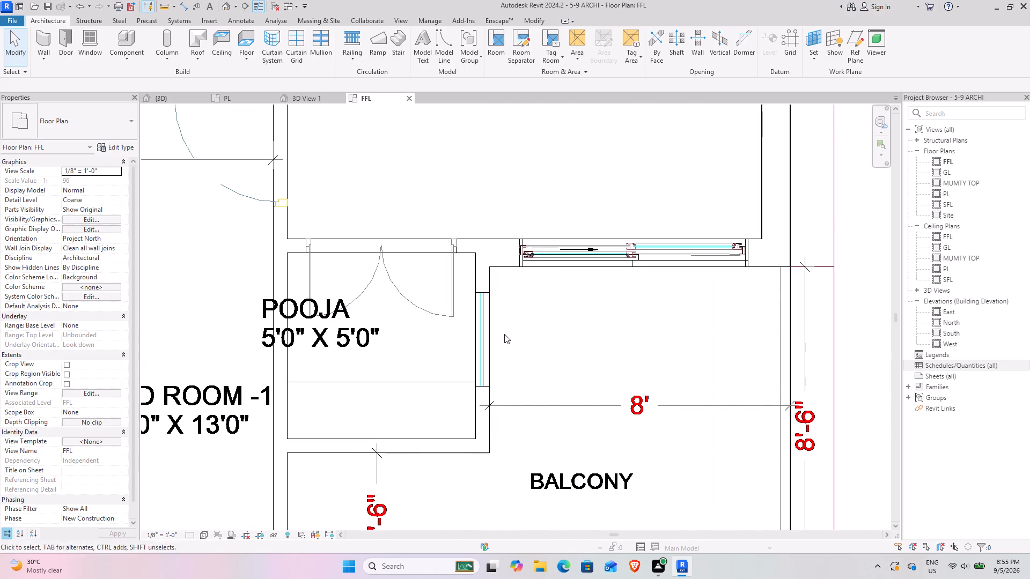
{"action": "scroll", "coordinate": [491, 341], "scroll_direction": "down", "scroll_amount": 3}
Start the Window tool, switch to AutoCAD and open the drawing 222 SYD- 36'X50' EAST-DUPLEX R5 without resolving its external references.
{"action": "left_click", "coordinate": [95, 46]}
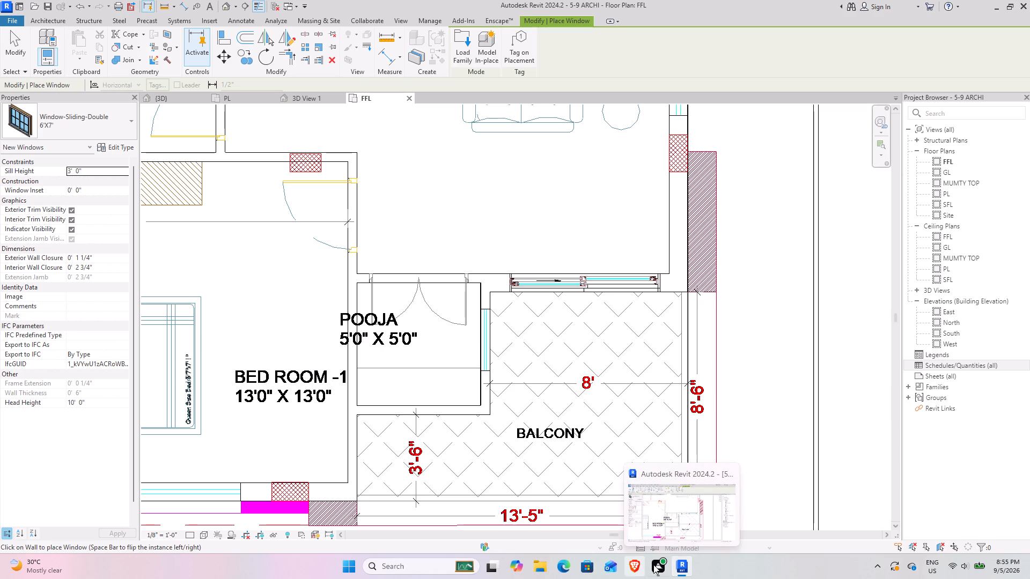
{"action": "left_click", "coordinate": [399, 569]}
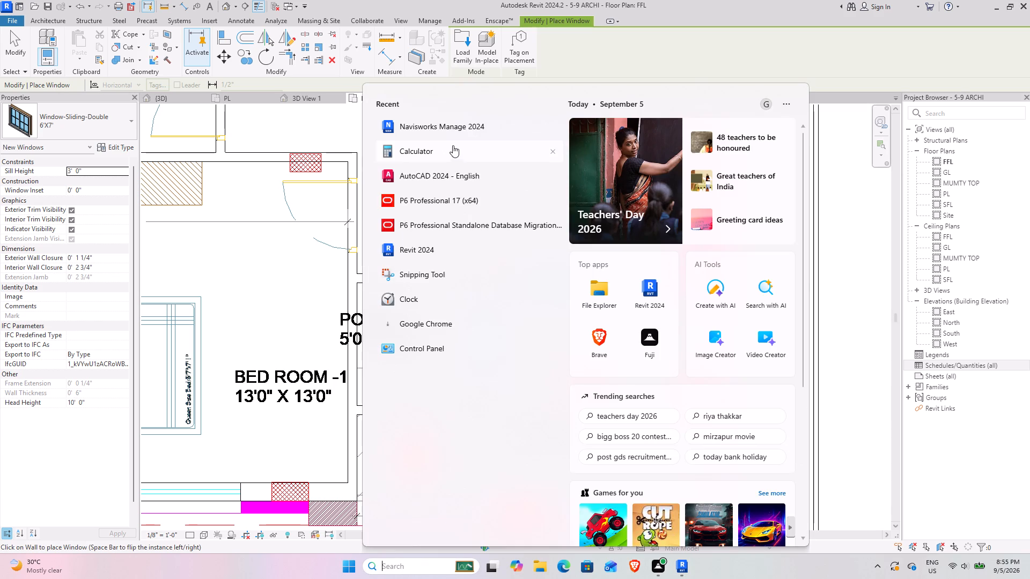
{"action": "left_click", "coordinate": [433, 181]}
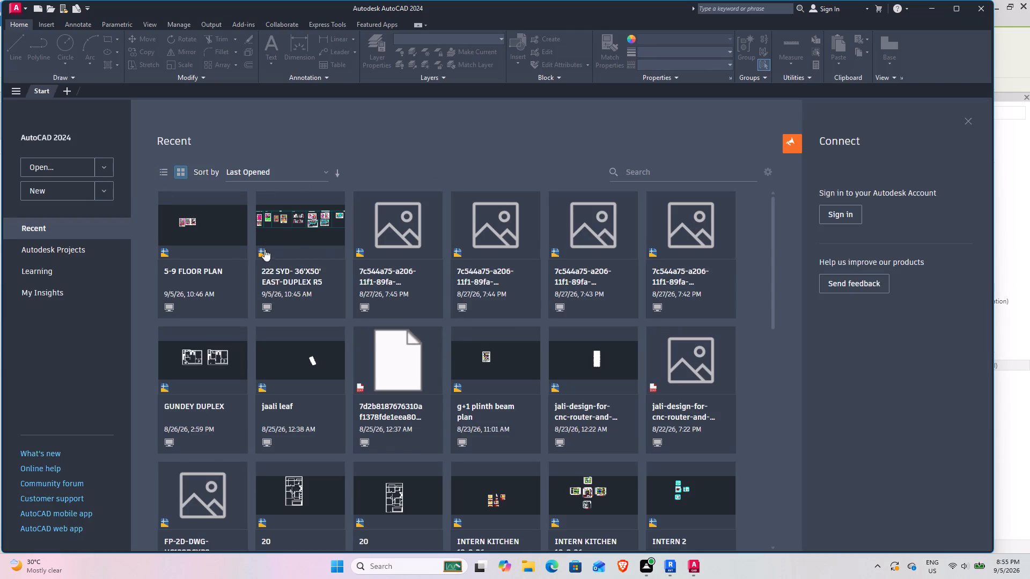
{"action": "double_click", "coordinate": [313, 238]}
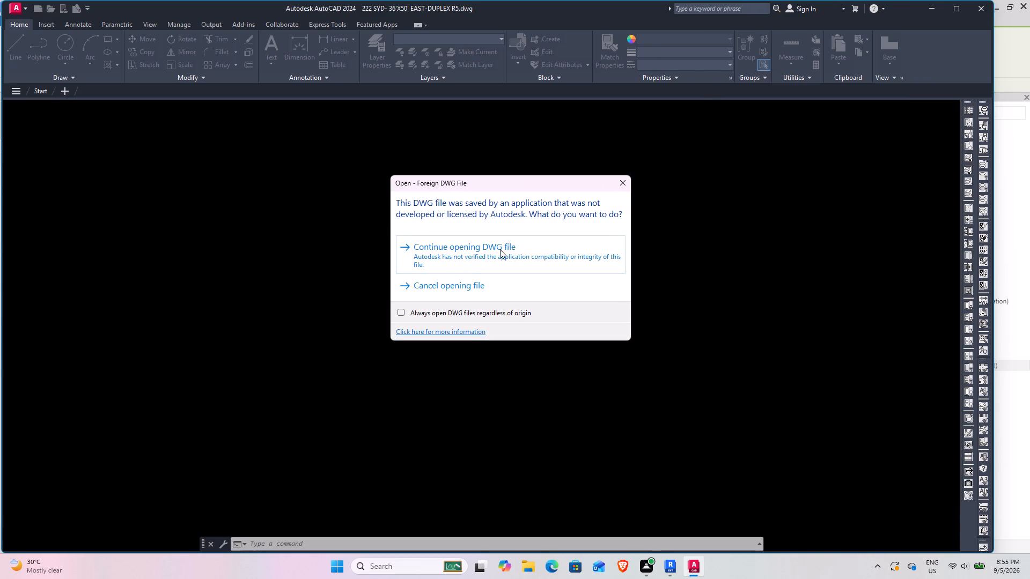
{"action": "left_click", "coordinate": [462, 249]}
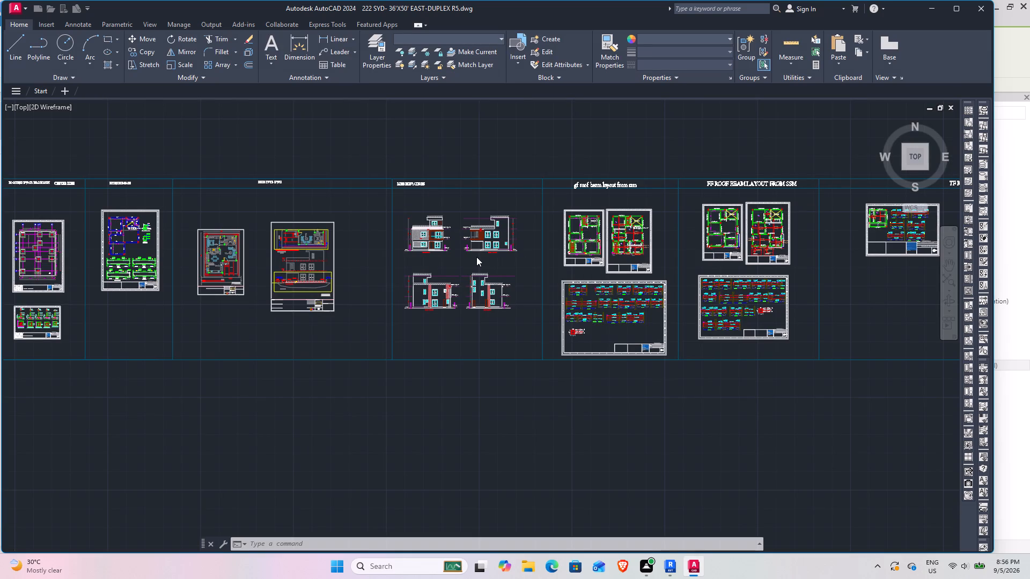
{"action": "left_click", "coordinate": [512, 353]}
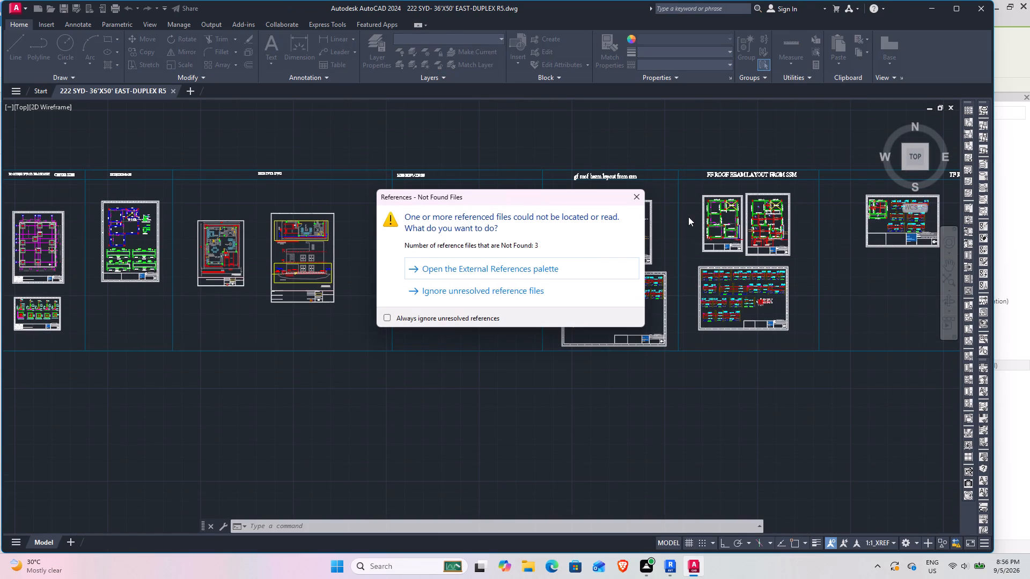
{"action": "left_click", "coordinate": [466, 266]}
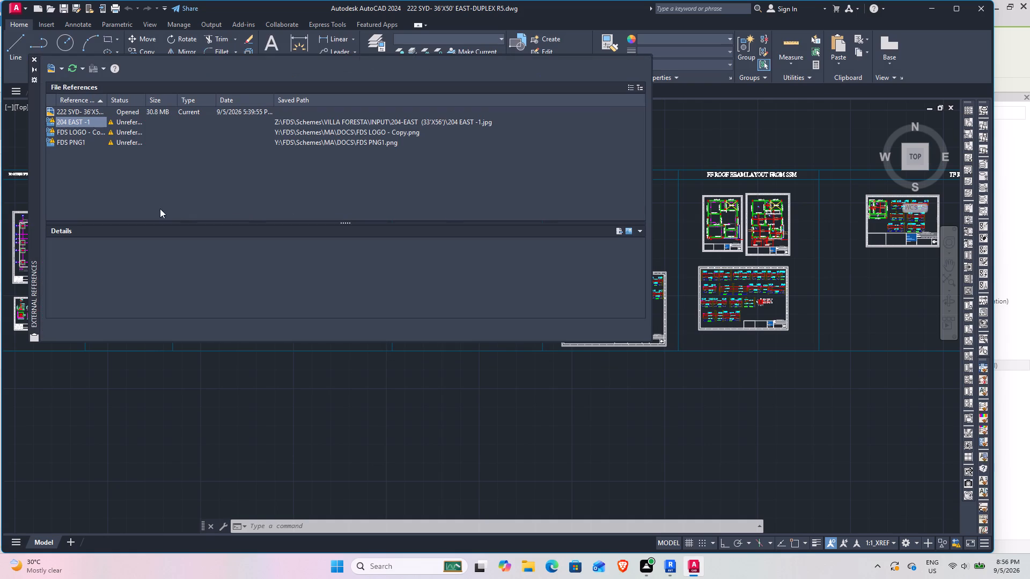
{"action": "left_click", "coordinate": [33, 59]}
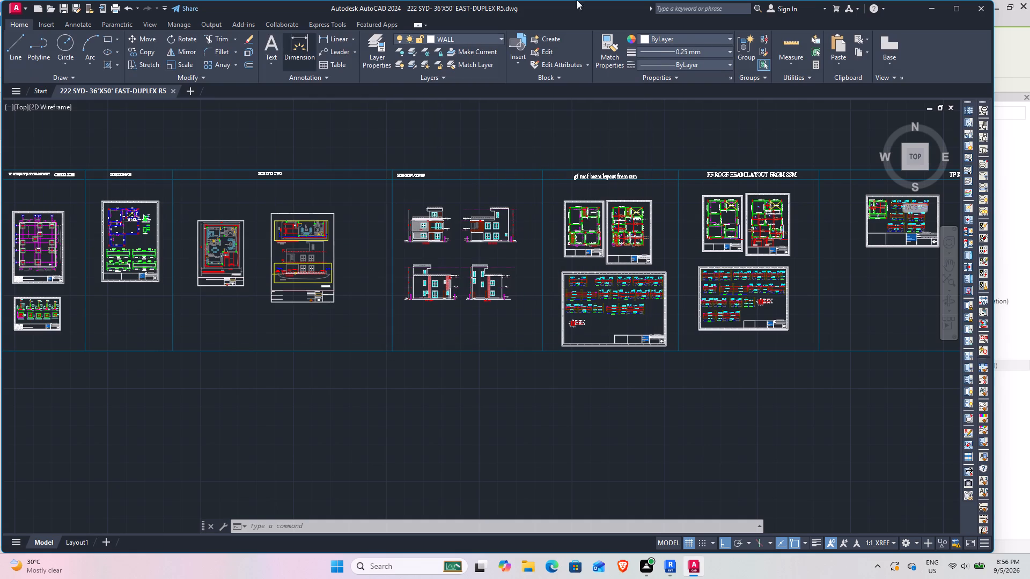
{"action": "left_click", "coordinate": [965, 6]}
Look through the drawing sheets and examine the four building elevations for the first-floor window beside the balcony.
{"action": "scroll", "coordinate": [518, 334], "scroll_direction": "down", "scroll_amount": 3}
{"action": "middle_click_drag", "start_coordinate": [467, 357], "coordinate": [508, 337]}
{"action": "scroll", "coordinate": [473, 278], "scroll_direction": "up", "scroll_amount": 3}
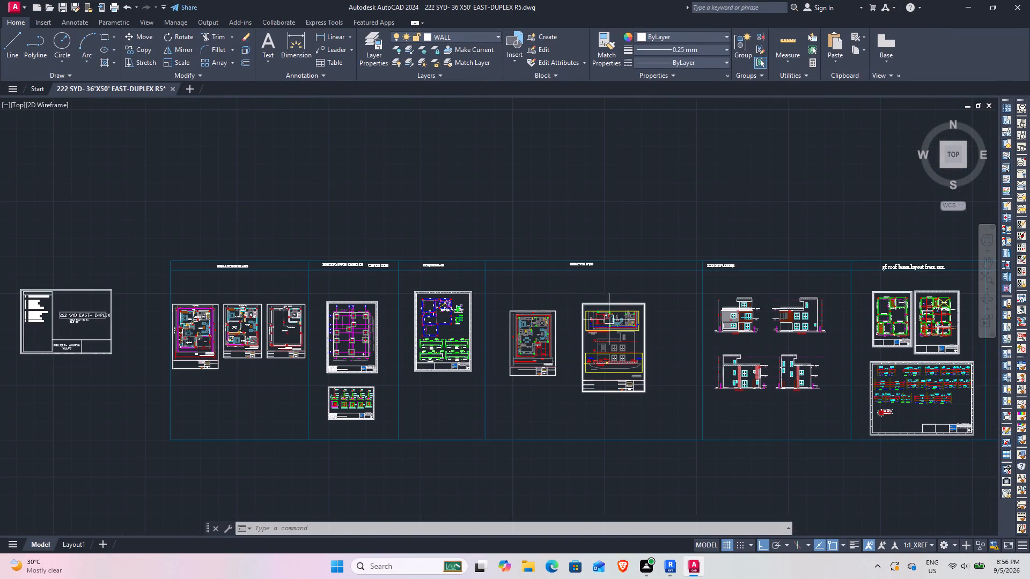
{"action": "middle_click_drag", "start_coordinate": [483, 377], "coordinate": [265, 332]}
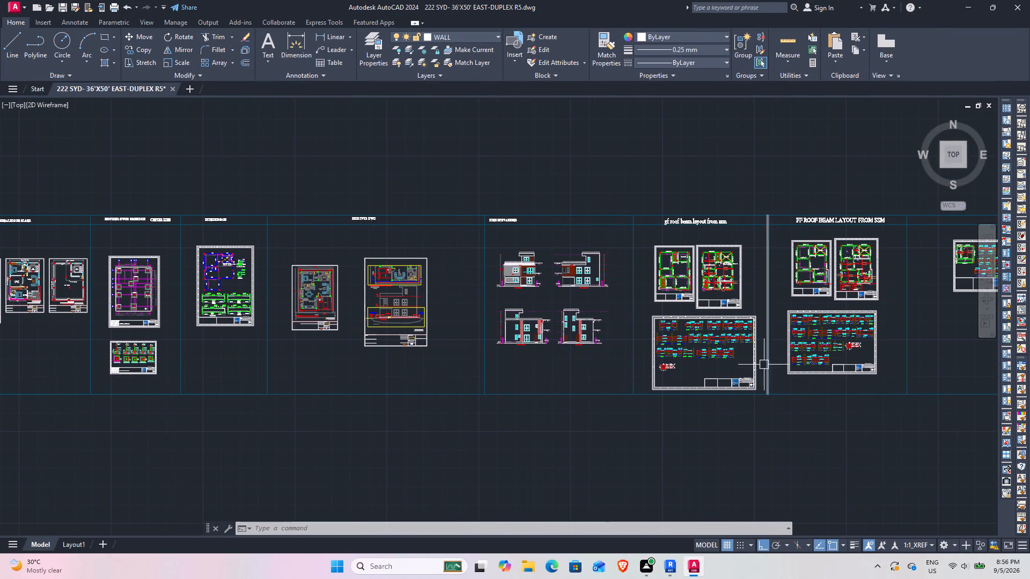
{"action": "middle_click_drag", "start_coordinate": [762, 365], "coordinate": [511, 329]}
{"action": "middle_click_drag", "start_coordinate": [708, 344], "coordinate": [470, 360]}
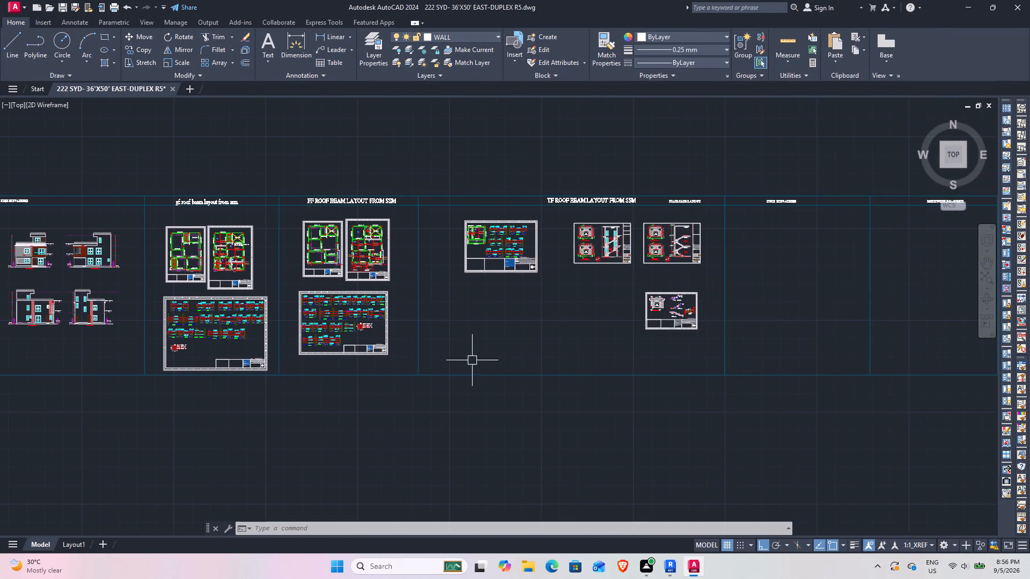
{"action": "scroll", "coordinate": [691, 340], "scroll_direction": "down", "scroll_amount": 3}
{"action": "middle_click_drag", "start_coordinate": [535, 363], "coordinate": [588, 342]}
{"action": "scroll", "coordinate": [535, 324], "scroll_direction": "up", "scroll_amount": 3}
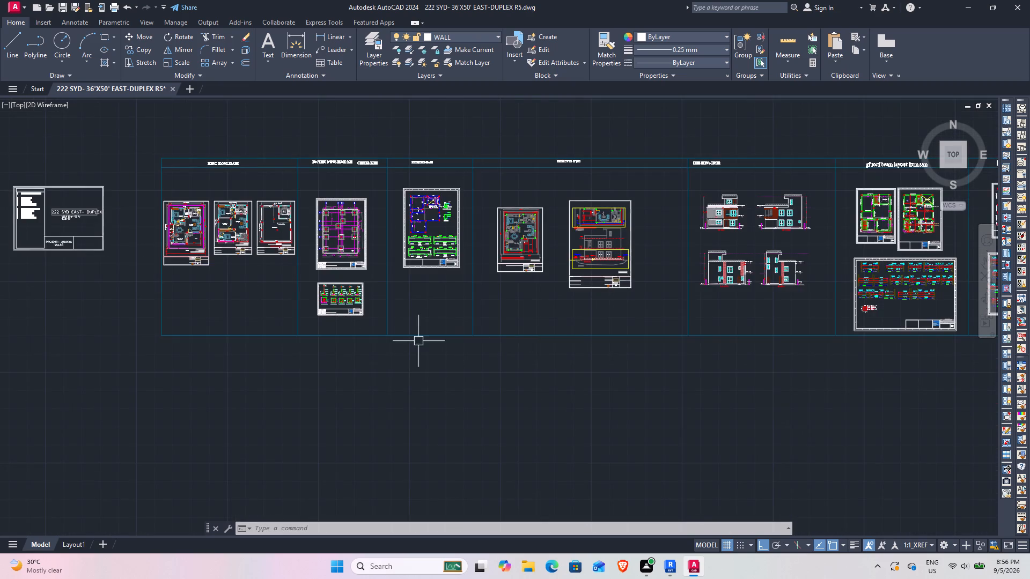
{"action": "middle_click_drag", "start_coordinate": [418, 341], "coordinate": [479, 379]}
{"action": "scroll", "coordinate": [344, 313], "scroll_direction": "up", "scroll_amount": 5}
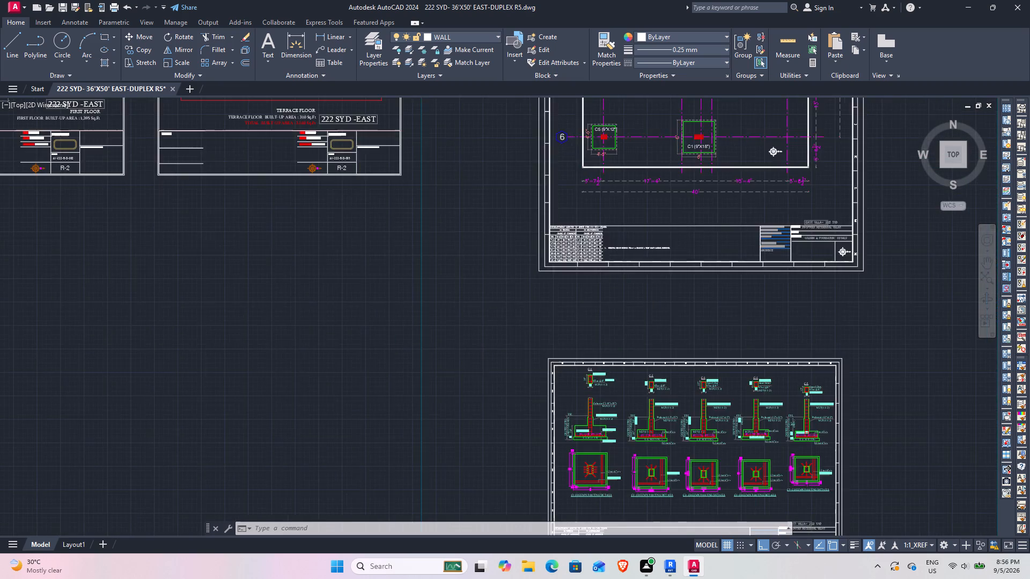
{"action": "scroll", "coordinate": [344, 313], "scroll_direction": "down", "scroll_amount": 5}
{"action": "middle_click_drag", "start_coordinate": [490, 347], "coordinate": [536, 355]}
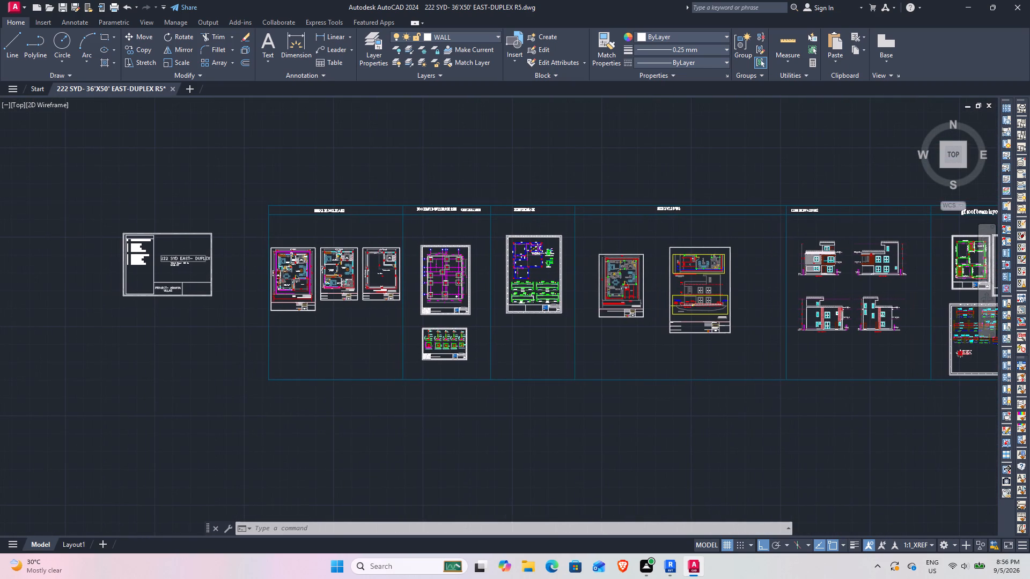
{"action": "middle_click_drag", "start_coordinate": [774, 369], "coordinate": [375, 372]}
{"action": "scroll", "coordinate": [491, 268], "scroll_direction": "up", "scroll_amount": 2}
{"action": "scroll", "coordinate": [453, 287], "scroll_direction": "up", "scroll_amount": 3}
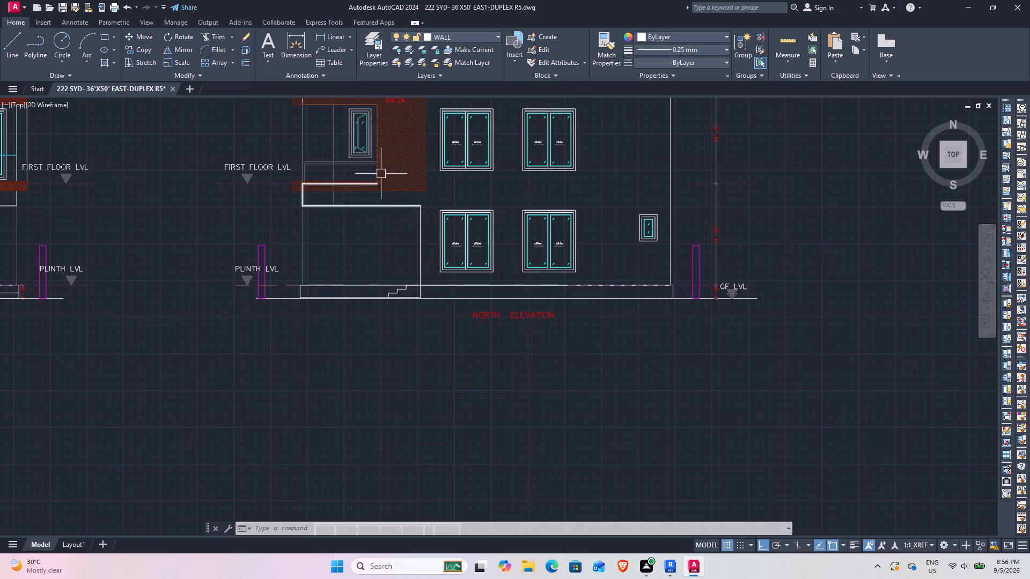
{"action": "middle_click_drag", "start_coordinate": [348, 152], "coordinate": [361, 185]}
{"action": "scroll", "coordinate": [363, 197], "scroll_direction": "down", "scroll_amount": 2}
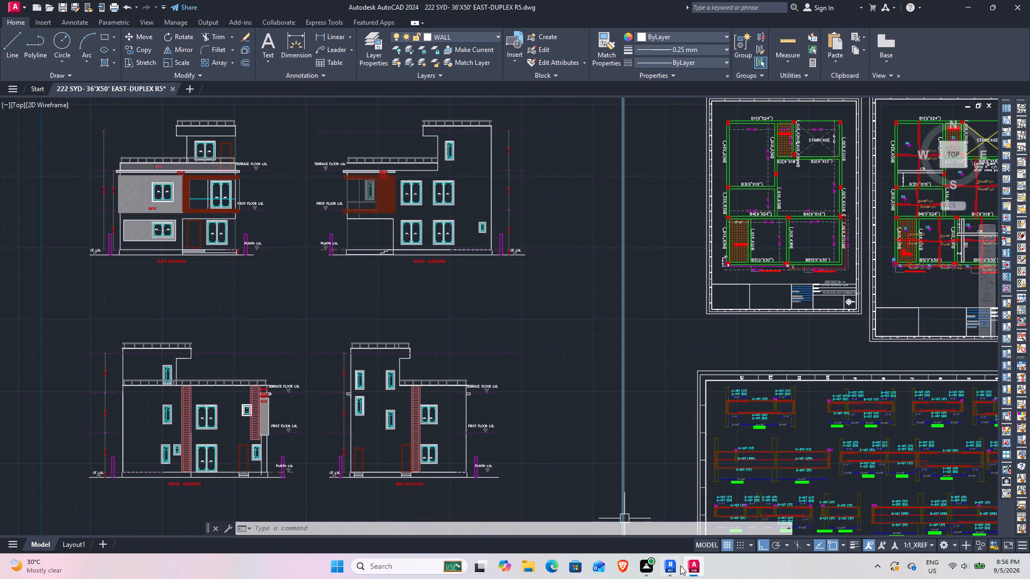
Back in Revit, place a Fixed 36" x 48" window in the pooja room's balcony-side wall, centred about 2' 4" from the door wall.
{"action": "left_click", "coordinate": [675, 568]}
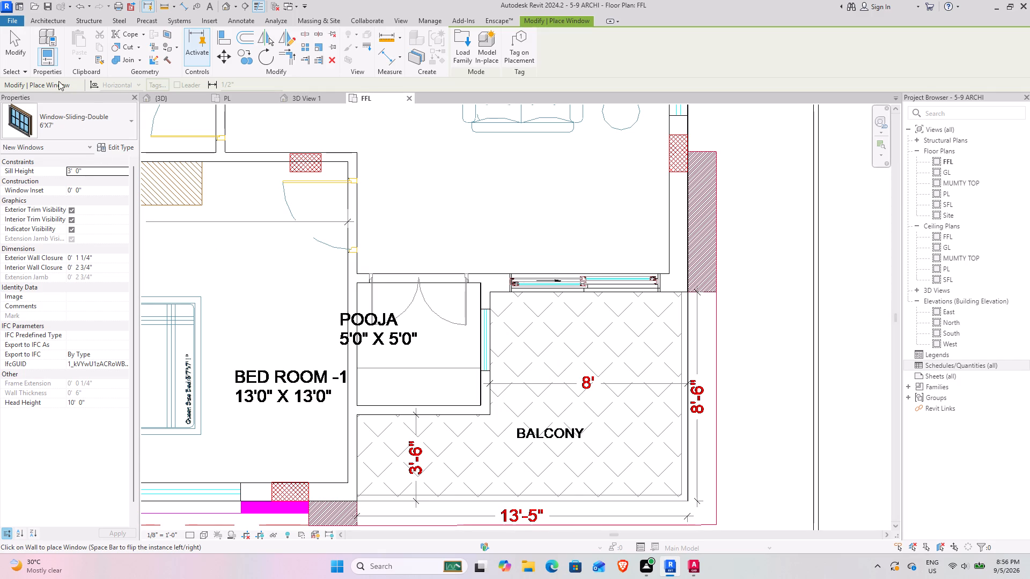
{"action": "left_click", "coordinate": [89, 107]}
{"action": "scroll", "coordinate": [50, 234], "scroll_direction": "up", "scroll_amount": 4}
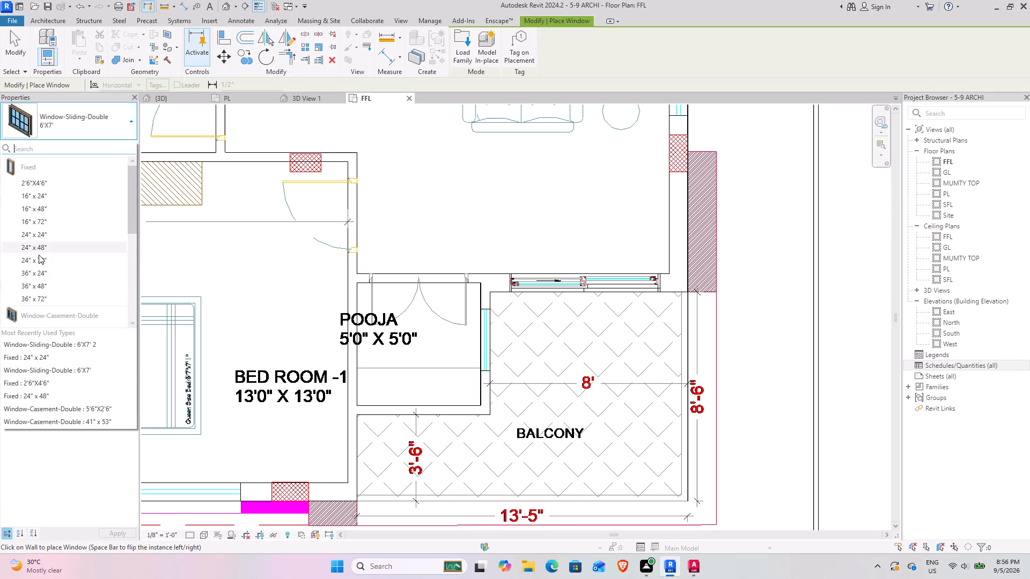
{"action": "left_click", "coordinate": [43, 286]}
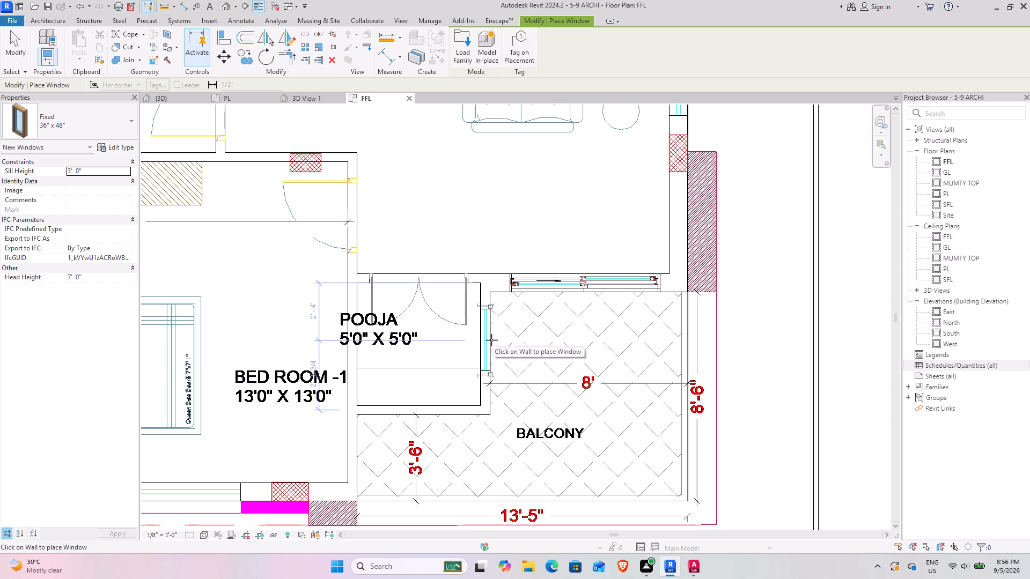
{"action": "left_click", "coordinate": [68, 131]}
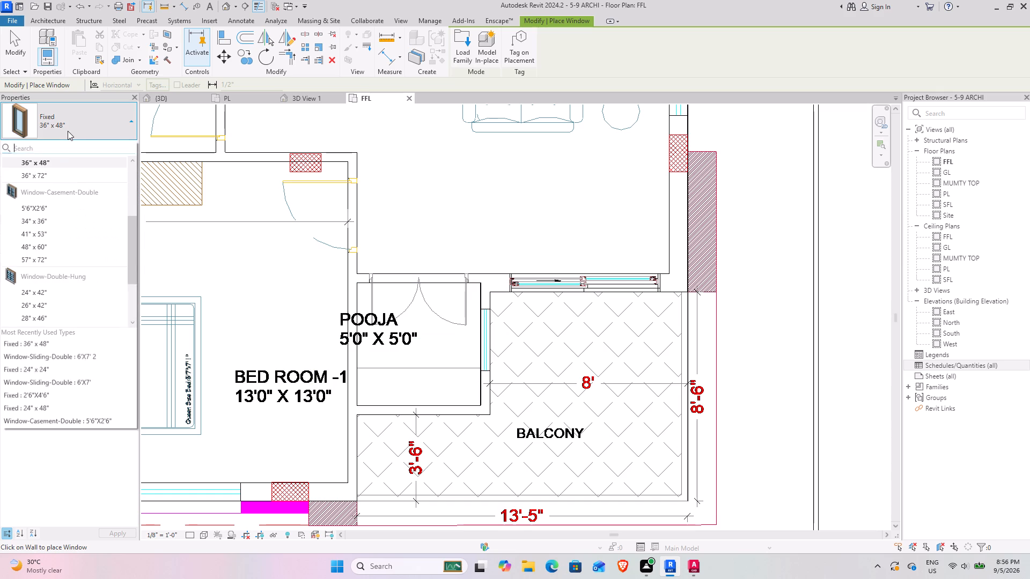
{"action": "scroll", "coordinate": [51, 226], "scroll_direction": "up", "scroll_amount": 3}
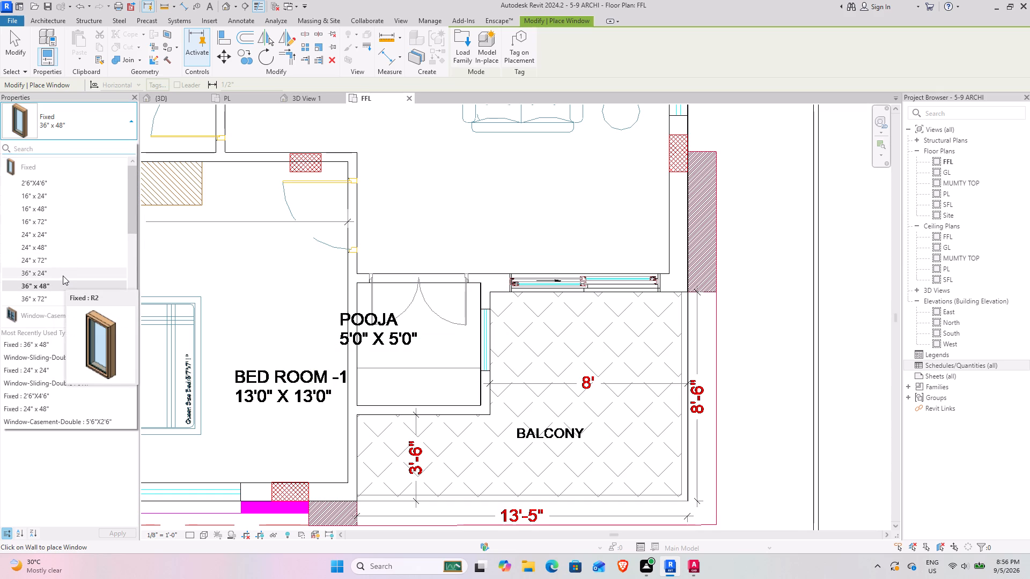
{"action": "left_click", "coordinate": [66, 286]}
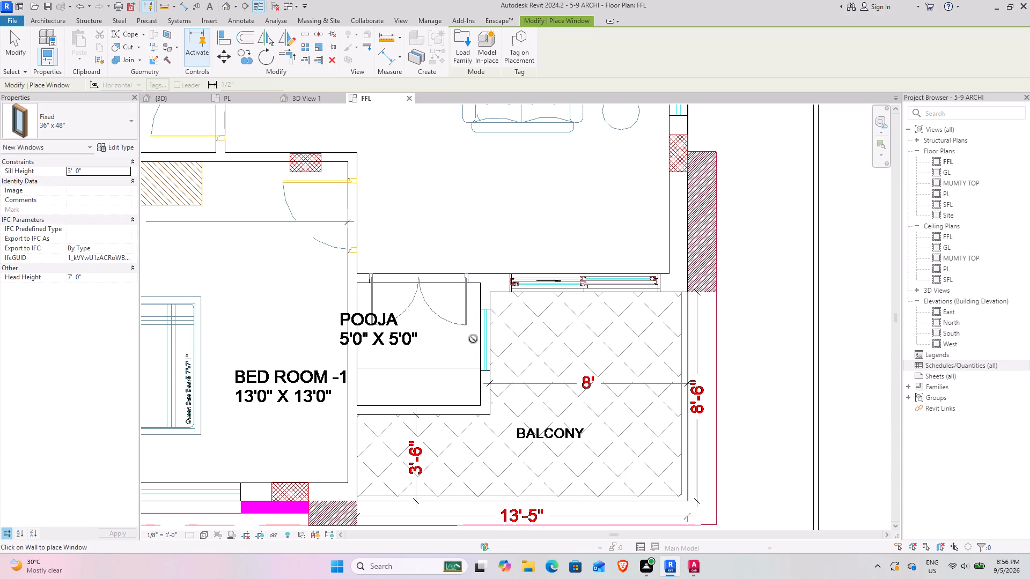
{"action": "left_click", "coordinate": [46, 122]}
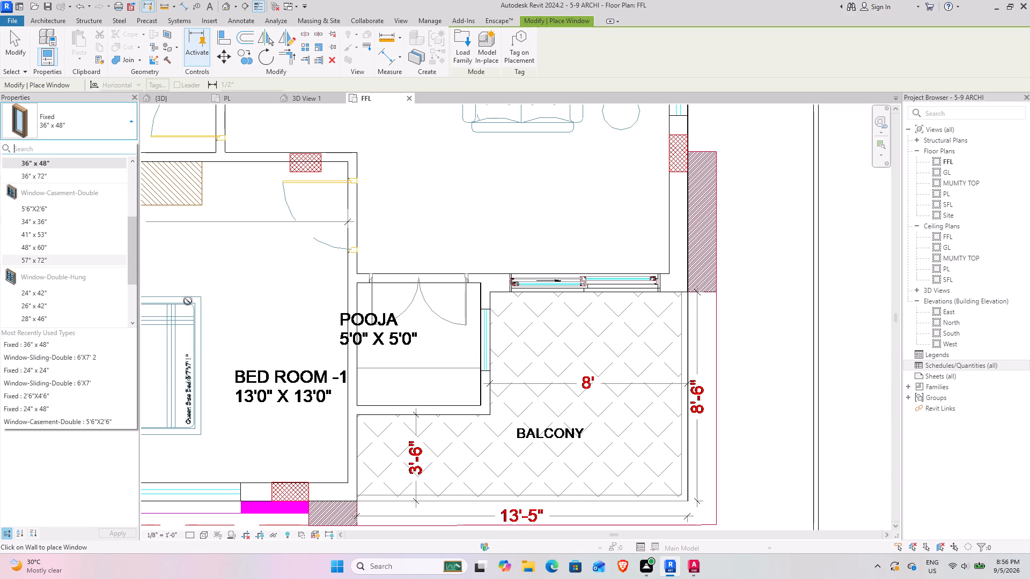
{"action": "left_click", "coordinate": [30, 118]}
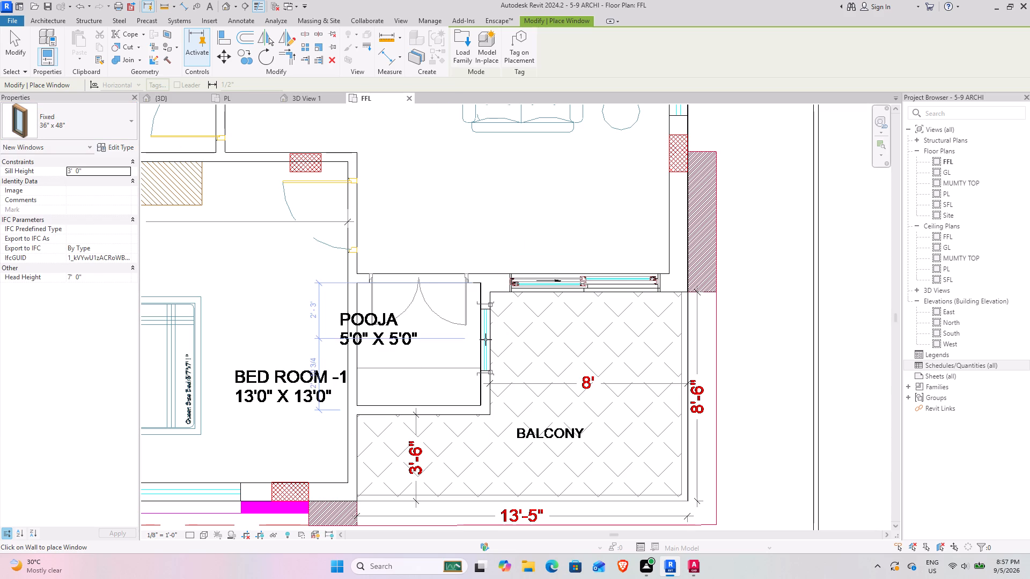
{"action": "scroll", "coordinate": [482, 340], "scroll_direction": "up", "scroll_amount": 4}
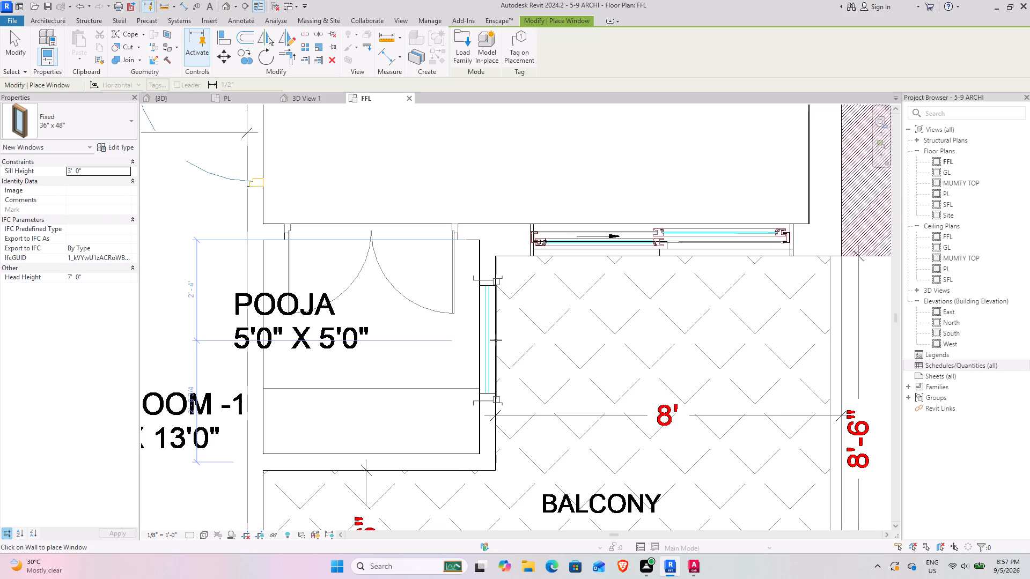
{"action": "left_click", "coordinate": [496, 340]}
{"action": "left_click", "coordinate": [21, 35]}
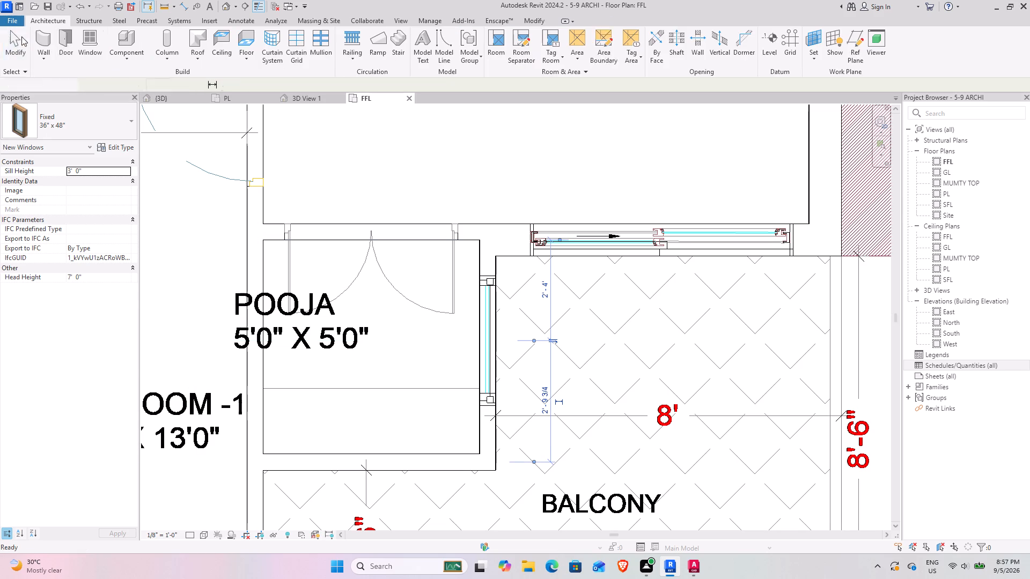
Inspect the new pooja room window above the balcony in the {3D} view.
{"action": "left_click", "coordinate": [173, 104]}
{"action": "left_click", "coordinate": [170, 98]}
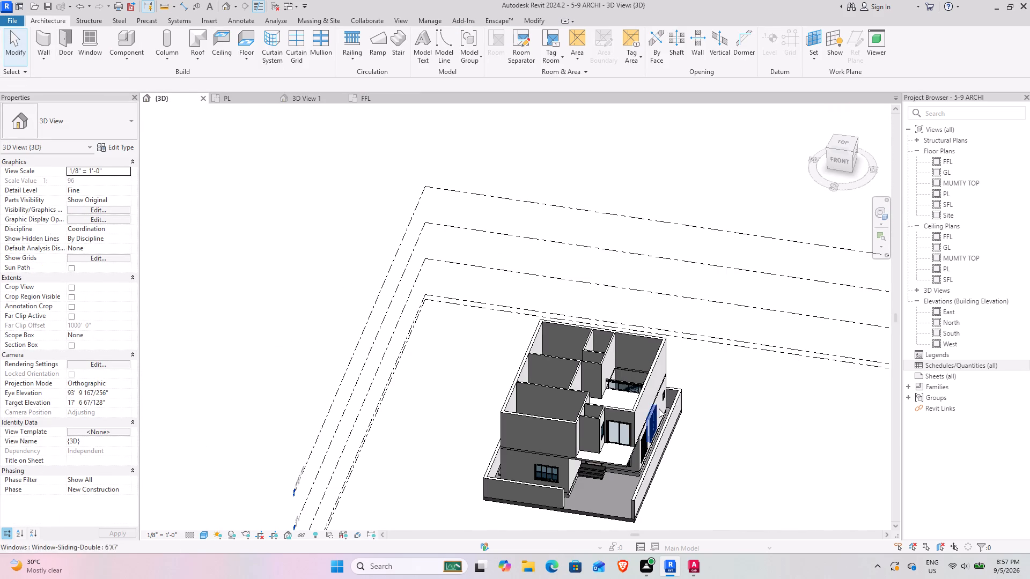
{"action": "middle_click_drag", "start_coordinate": [642, 444], "coordinate": [491, 350], "text": "shift"}
{"action": "scroll", "coordinate": [562, 374], "scroll_direction": "up", "scroll_amount": 8}
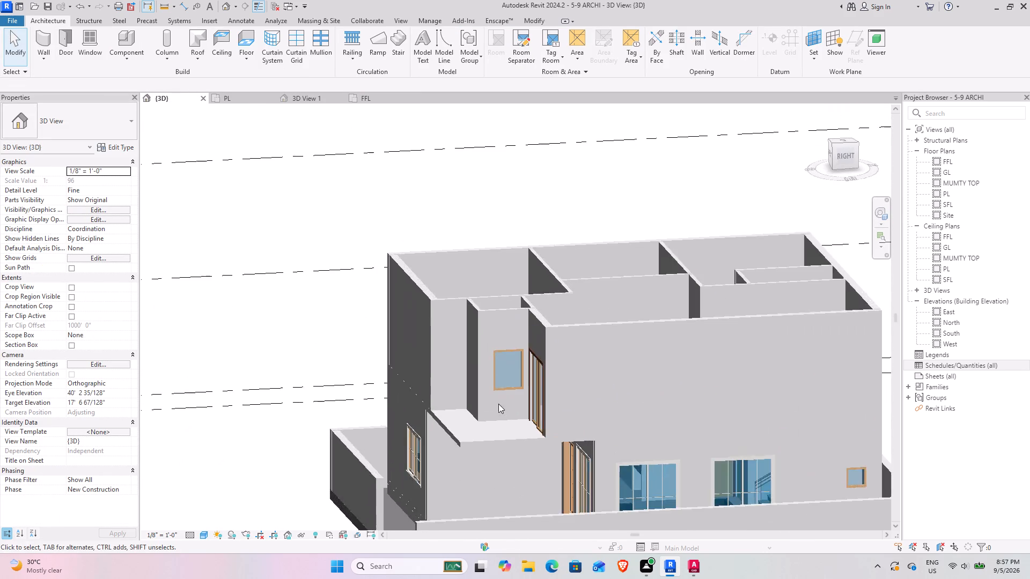
Delete the Fixed 36" x 48" window from the pooja room's balcony-side wall.
{"action": "middle_click_drag", "start_coordinate": [477, 404], "coordinate": [496, 401], "text": "shift"}
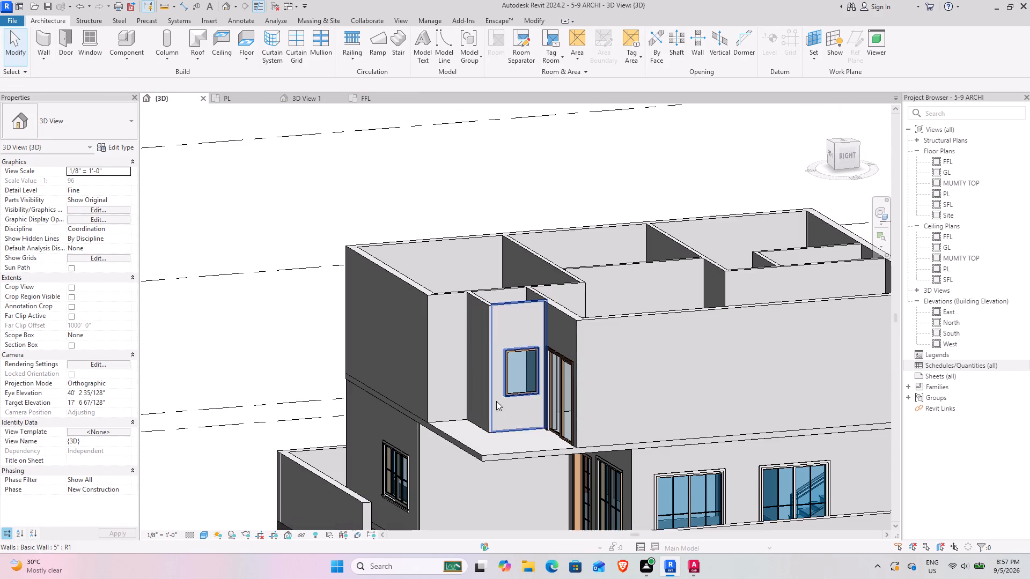
{"action": "left_click", "coordinate": [521, 350]}
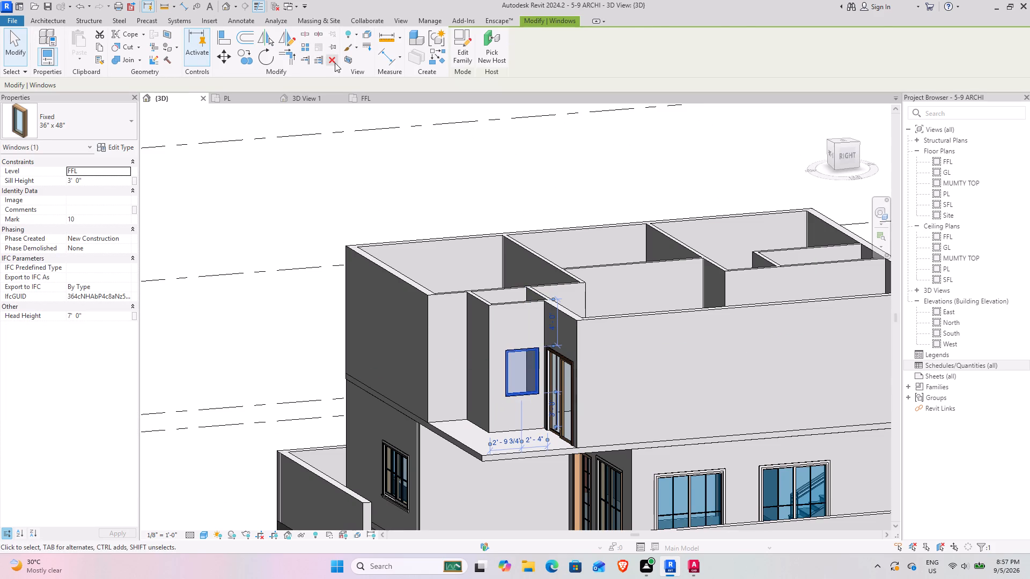
{"action": "left_click", "coordinate": [335, 63]}
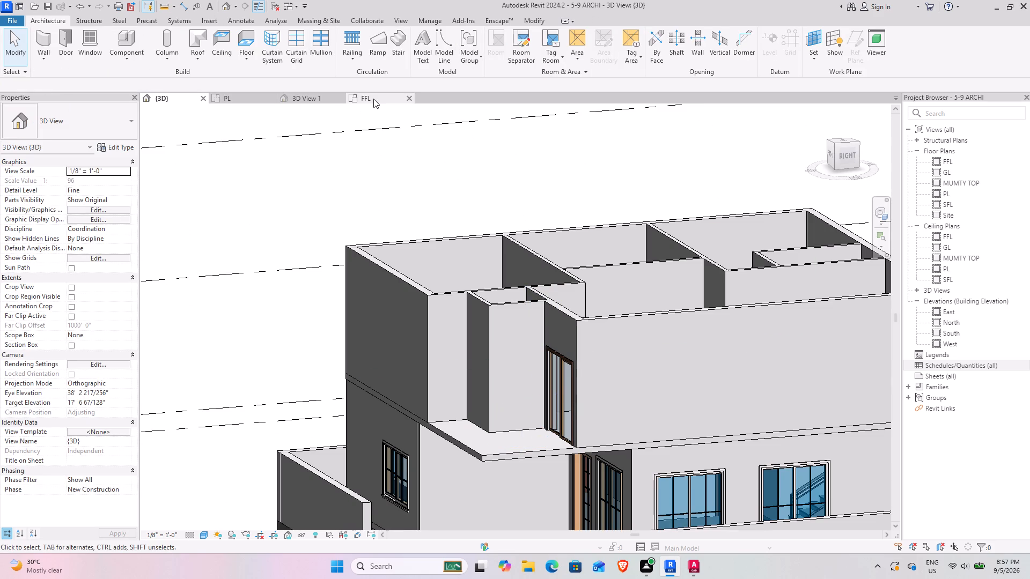
In the FFL plan, place a Window-Casement-Double 34" x 36" in the pooja room's balcony-side wall, centred about 2' 4" from the door wall.
{"action": "left_click", "coordinate": [364, 97]}
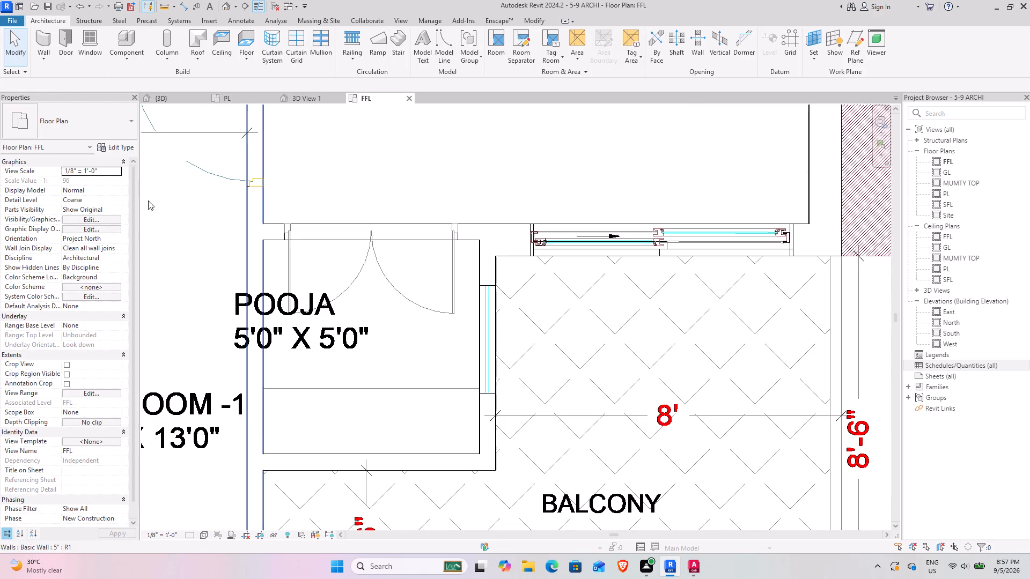
{"action": "left_click", "coordinate": [91, 43]}
{"action": "left_click", "coordinate": [64, 117]}
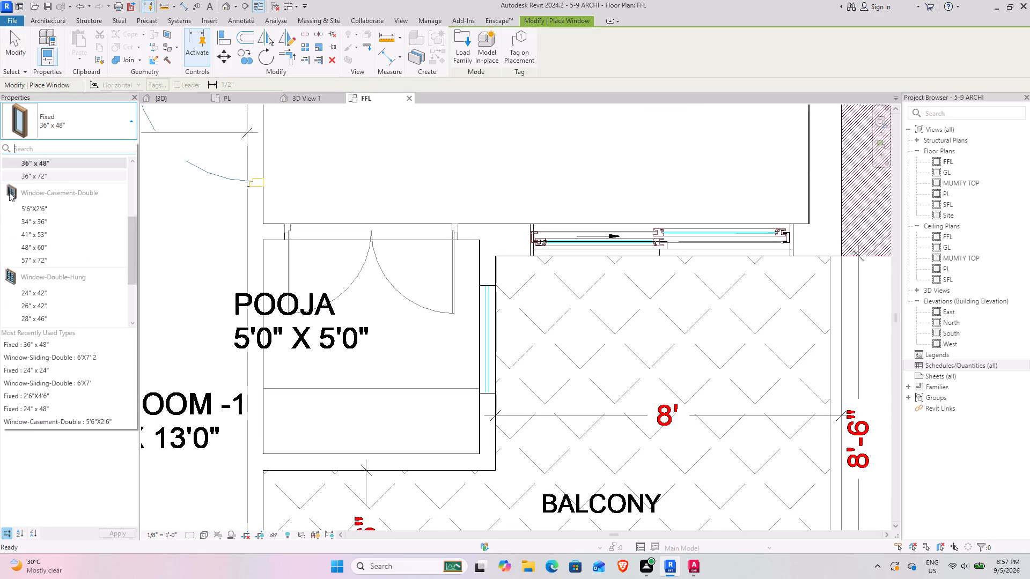
{"action": "left_click", "coordinate": [75, 225]}
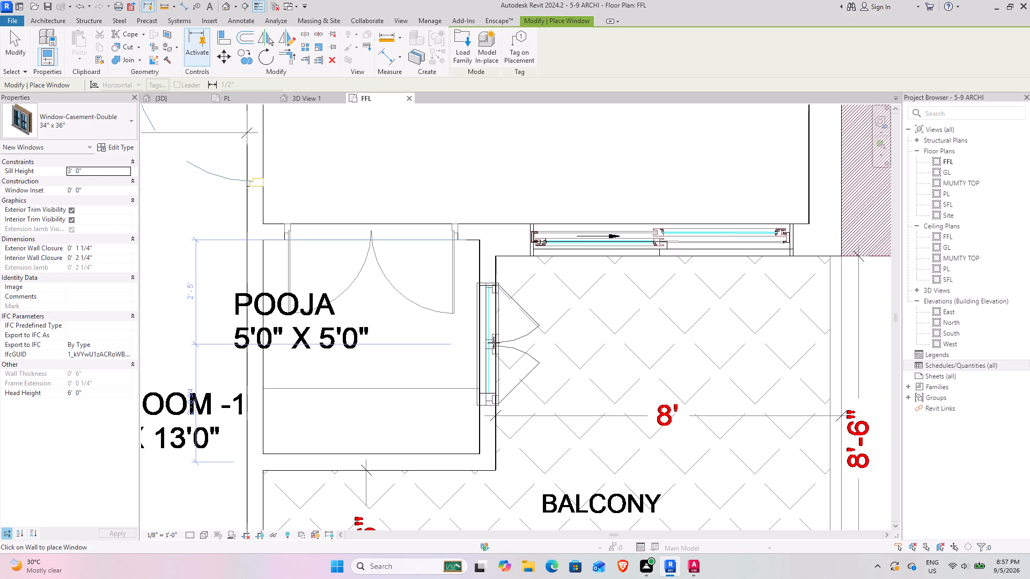
{"action": "left_click", "coordinate": [494, 339]}
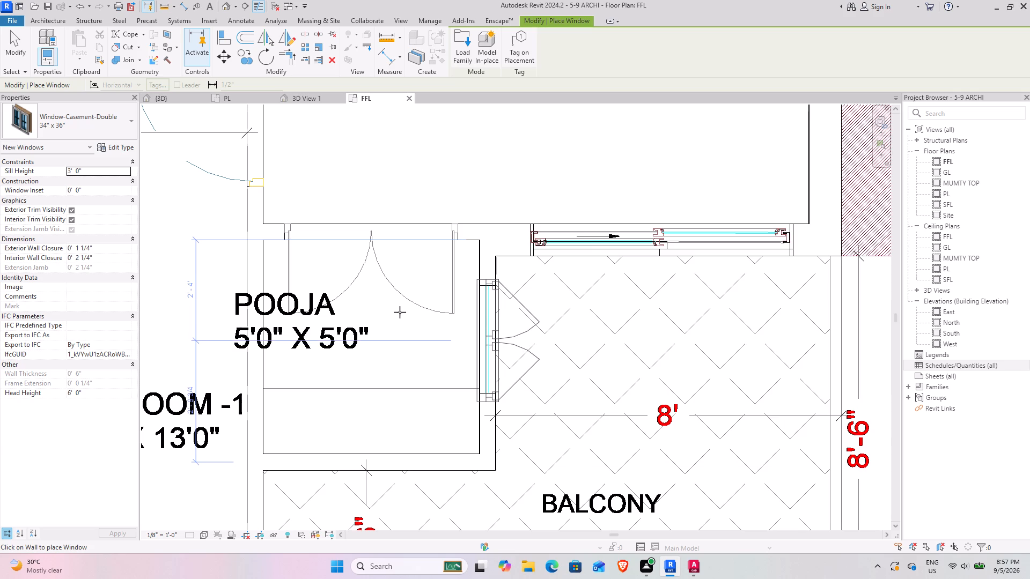
{"action": "left_click", "coordinate": [18, 44]}
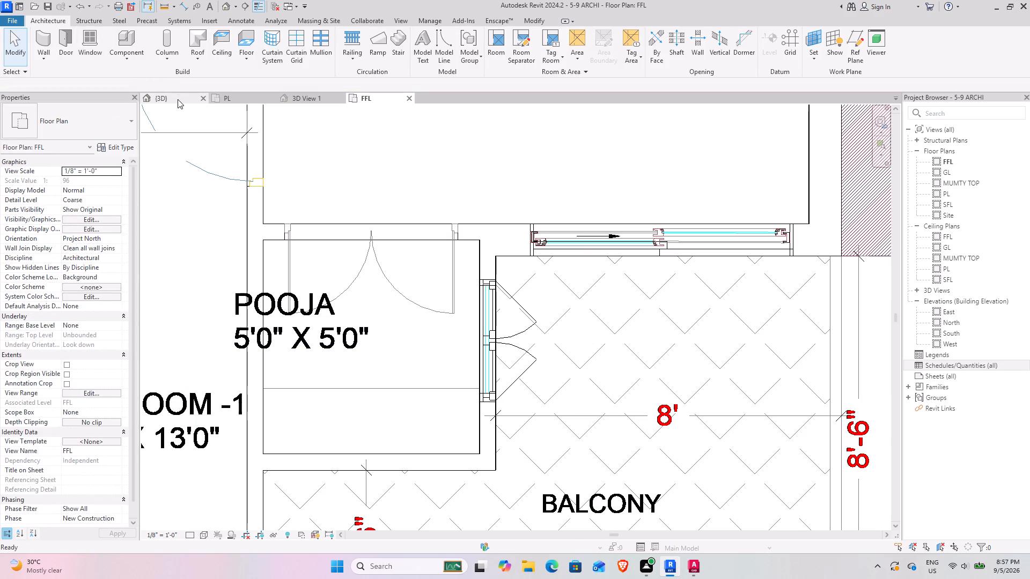
In the {3D} view, examine the new pooja room casement window and the balcony from the front, the right side and above.
{"action": "left_click", "coordinate": [178, 99]}
{"action": "middle_click_drag", "start_coordinate": [538, 472], "coordinate": [601, 388], "text": "shift"}
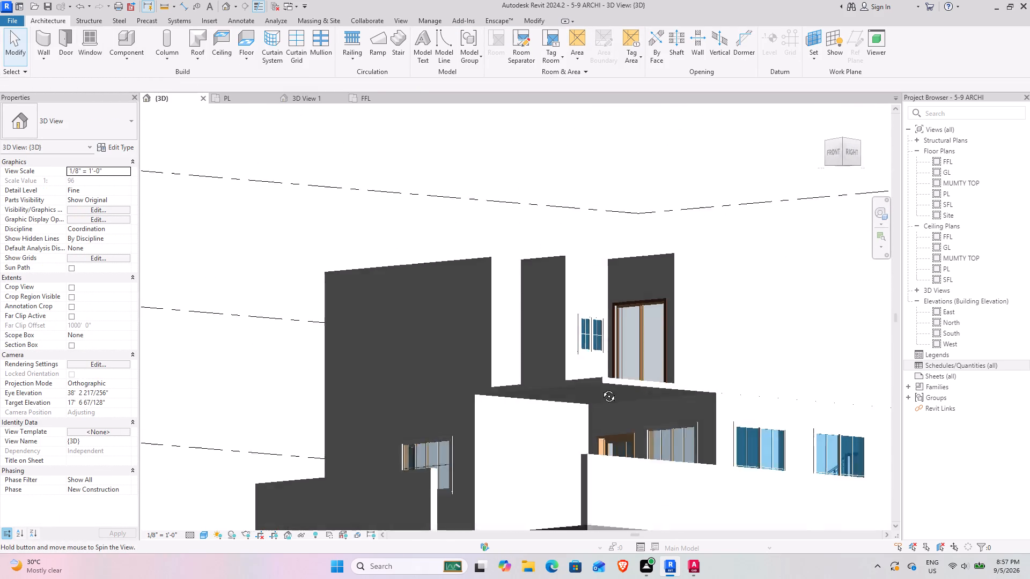
{"action": "middle_click_drag", "start_coordinate": [601, 388], "coordinate": [631, 516], "text": "shift"}
{"action": "middle_click_drag", "start_coordinate": [583, 493], "coordinate": [479, 458]}
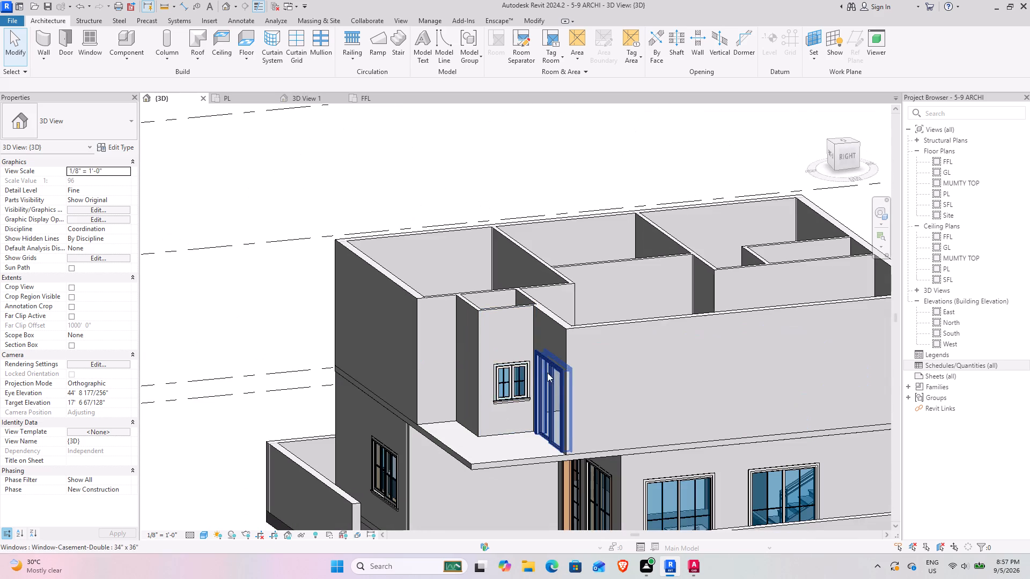
{"action": "left_click", "coordinate": [519, 383]}
{"action": "left_click", "coordinate": [245, 172]}
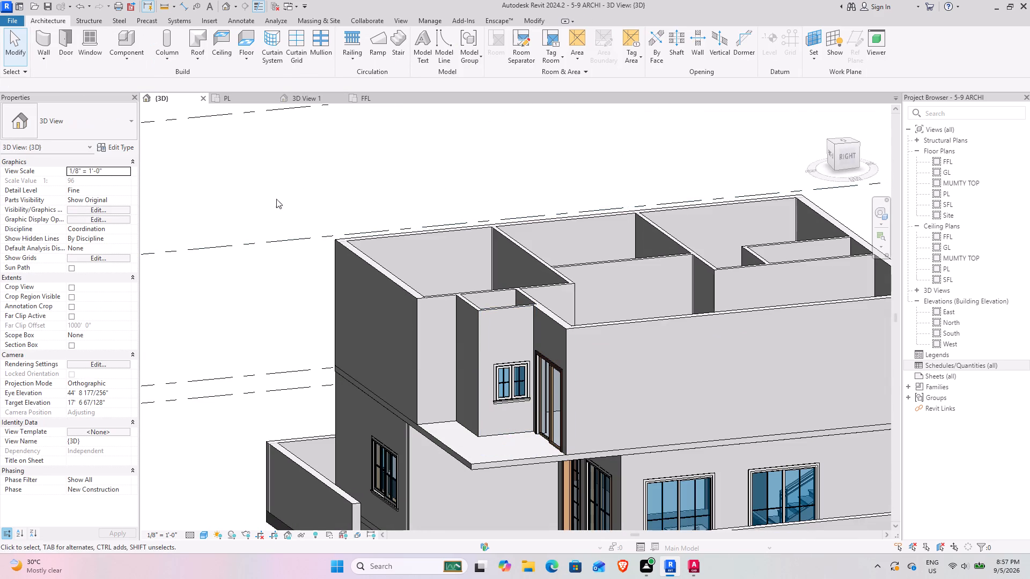
{"action": "middle_click_drag", "start_coordinate": [408, 427], "coordinate": [553, 424], "text": "shift"}
{"action": "scroll", "coordinate": [552, 414], "scroll_direction": "down", "scroll_amount": 4}
{"action": "middle_click_drag", "start_coordinate": [586, 437], "coordinate": [439, 376], "text": "shift"}
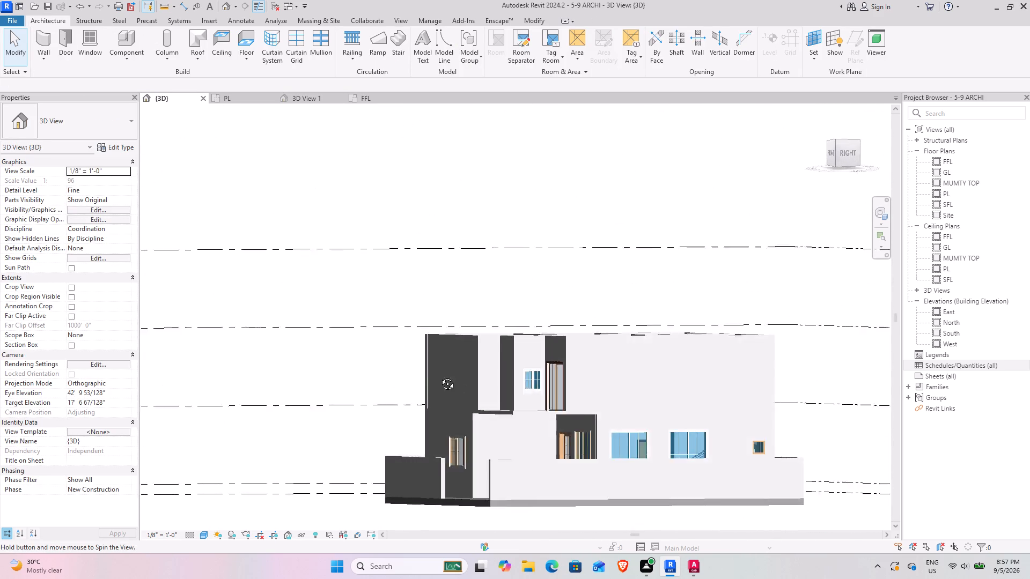
{"action": "middle_click_drag", "start_coordinate": [439, 376], "coordinate": [535, 484], "text": "shift"}
{"action": "scroll", "coordinate": [540, 489], "scroll_direction": "down", "scroll_amount": 4}
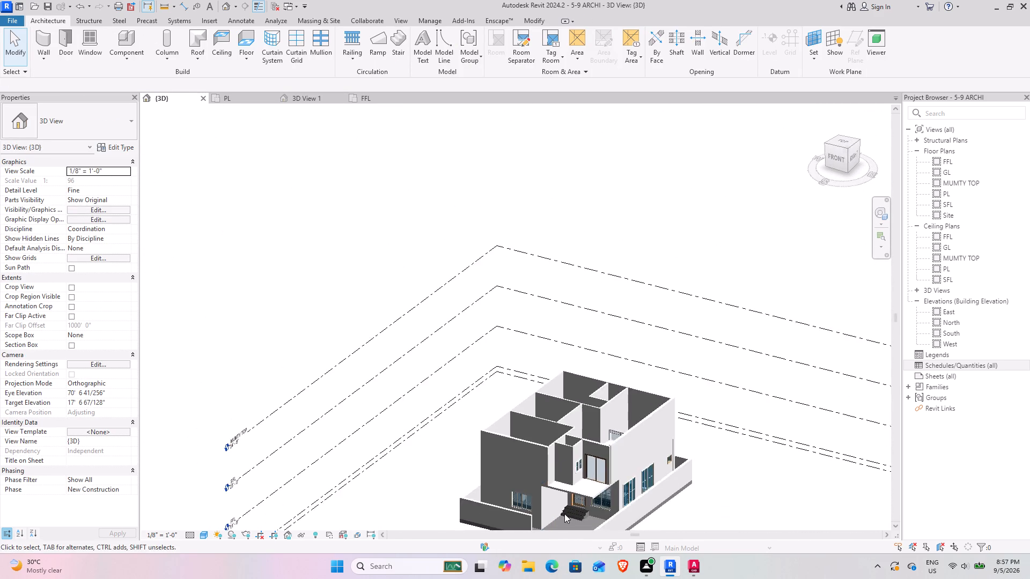
{"action": "middle_click_drag", "start_coordinate": [574, 511], "coordinate": [510, 501], "text": "shift"}
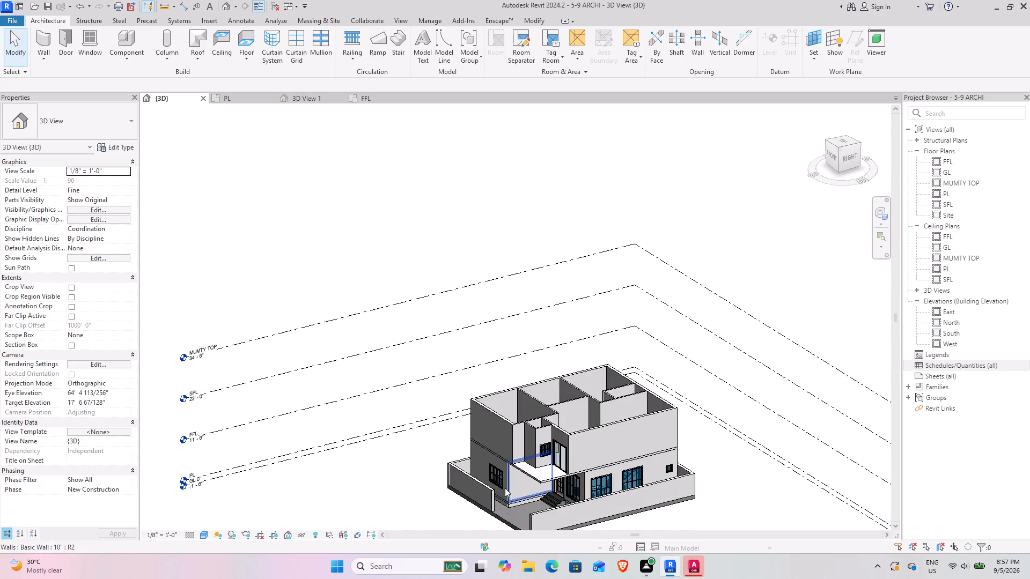
{"action": "middle_click_drag", "start_coordinate": [505, 488], "coordinate": [590, 386]}
{"action": "middle_click_drag", "start_coordinate": [590, 388], "coordinate": [651, 472], "text": "shift"}
{"action": "scroll", "coordinate": [687, 377], "scroll_direction": "up", "scroll_amount": 8}
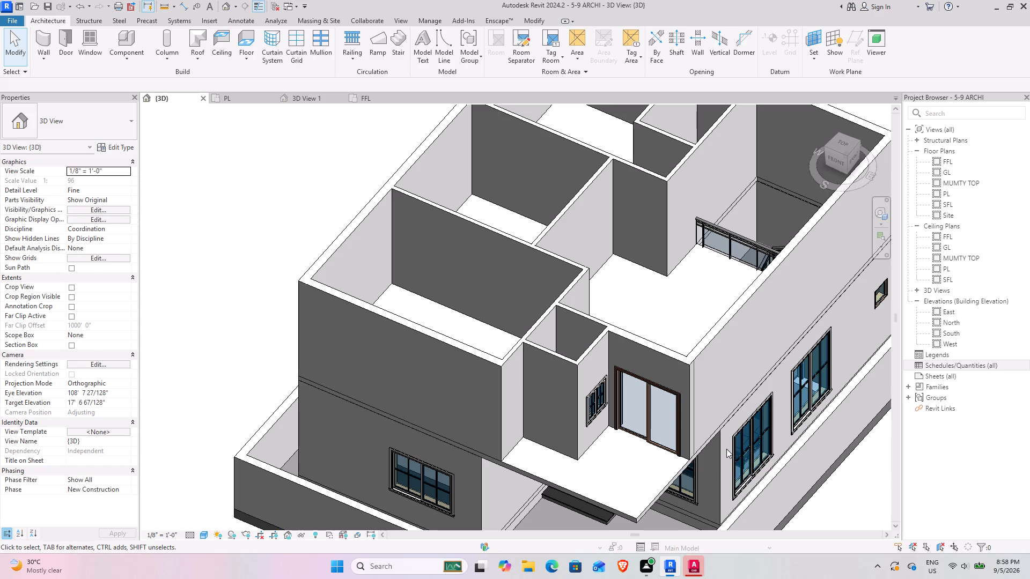
{"action": "left_click_drag", "start_coordinate": [840, 157], "coordinate": [874, 512]}
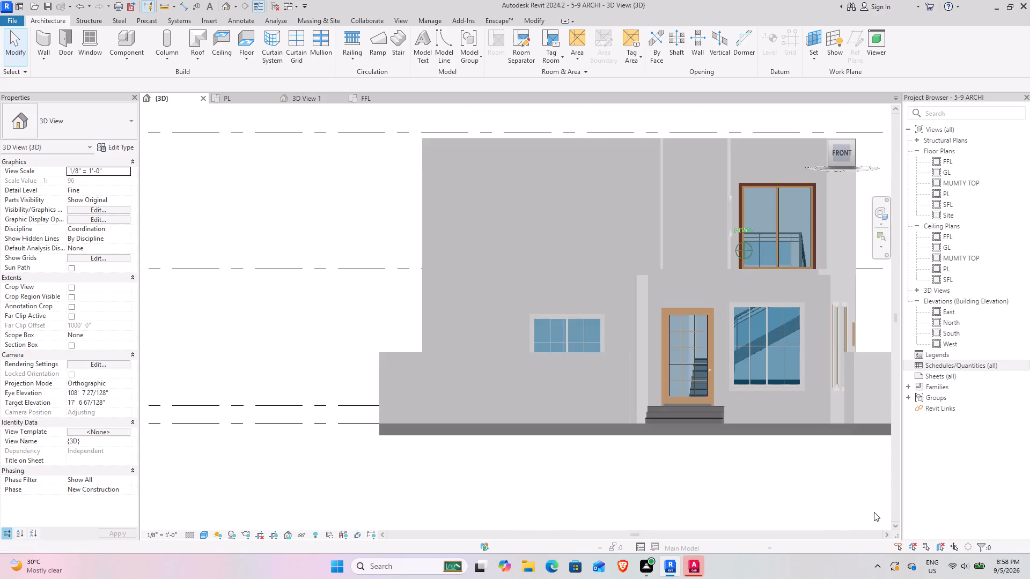
{"action": "left_click_drag", "start_coordinate": [874, 512], "coordinate": [807, 175]}
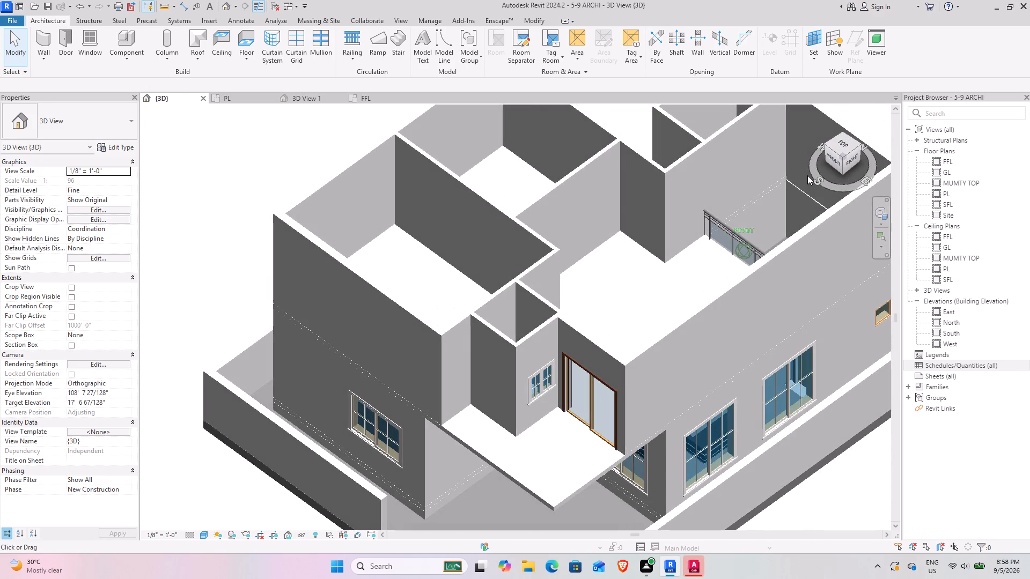
{"action": "left_click_drag", "start_coordinate": [807, 175], "coordinate": [850, 246]}
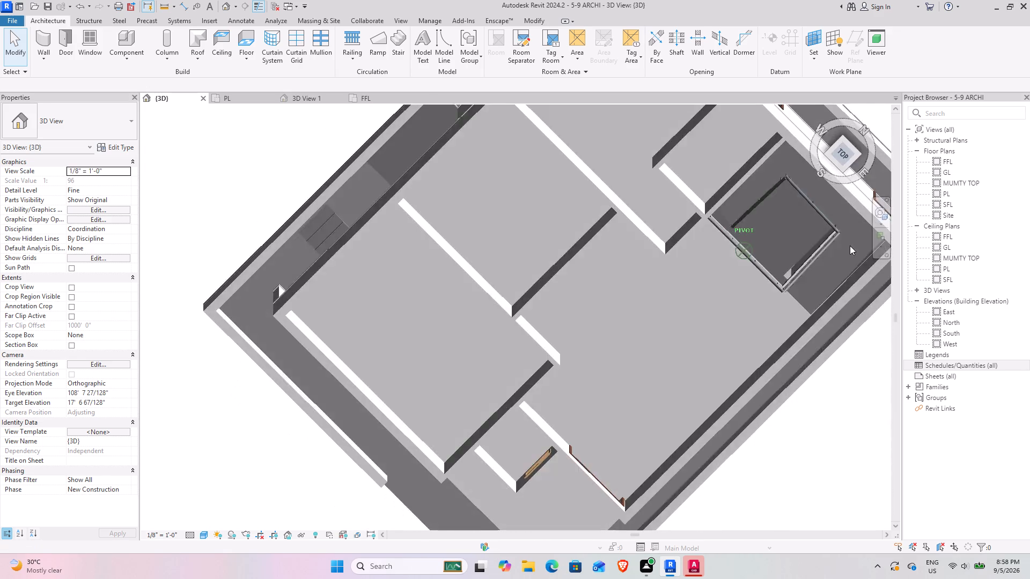
{"action": "left_click_drag", "start_coordinate": [850, 246], "coordinate": [848, 195]}
{"action": "scroll", "coordinate": [556, 447], "scroll_direction": "down", "scroll_amount": 3}
{"action": "middle_click_drag", "start_coordinate": [541, 445], "coordinate": [531, 324]}
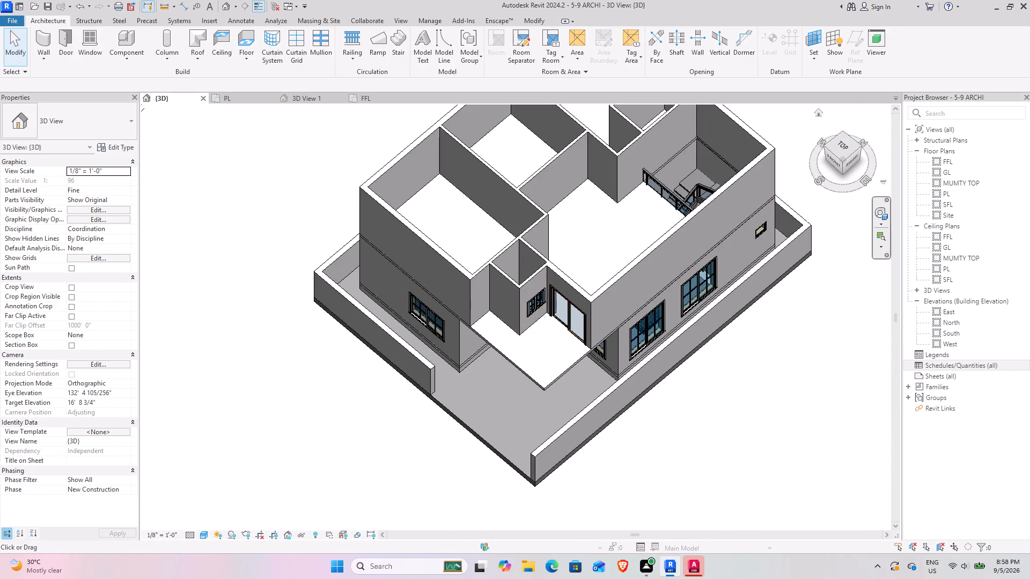
{"action": "left_click_drag", "start_coordinate": [841, 159], "coordinate": [845, 134]}
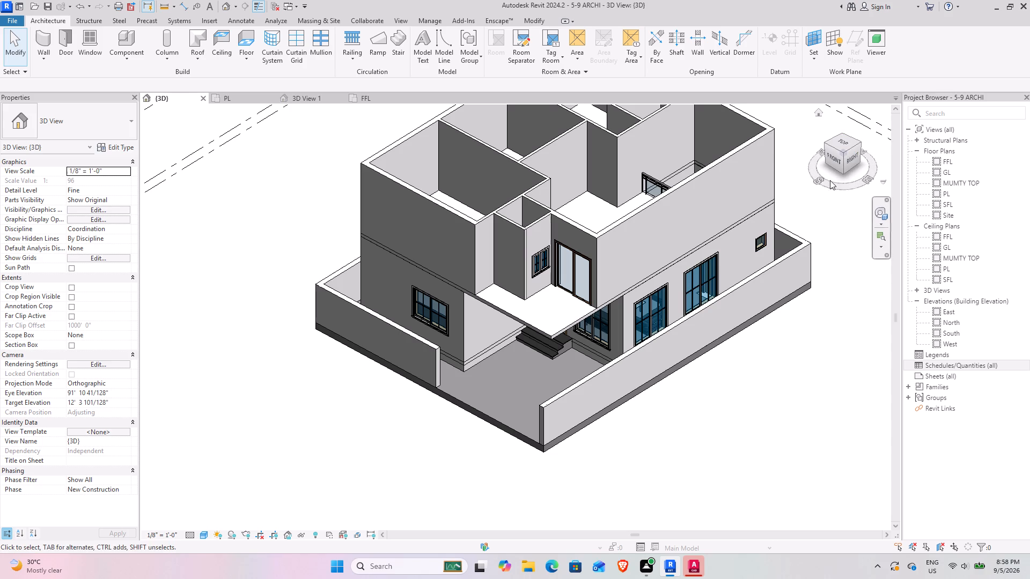
{"action": "left_click_drag", "start_coordinate": [843, 153], "coordinate": [856, 117]}
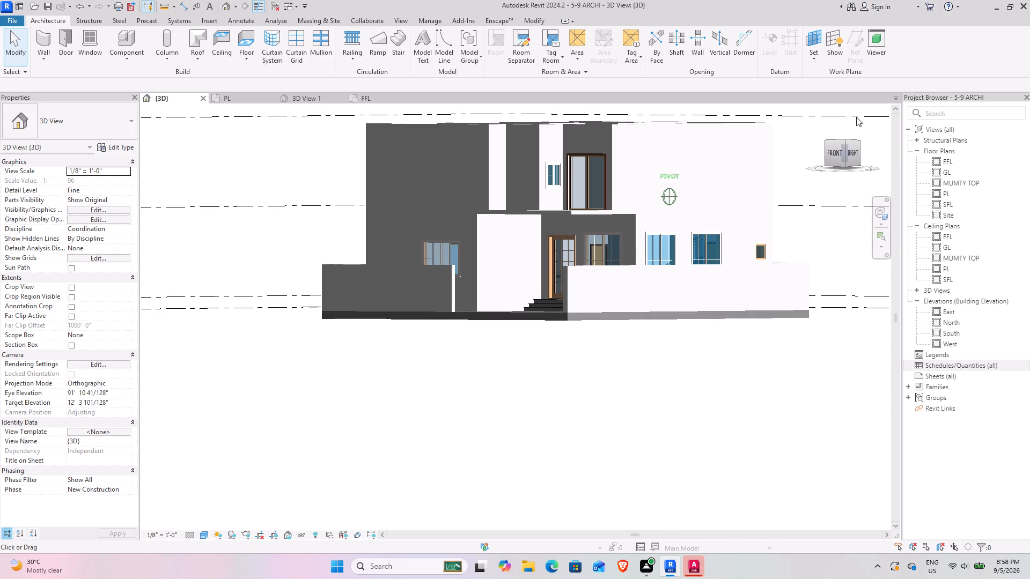
{"action": "left_click_drag", "start_coordinate": [856, 117], "coordinate": [734, 132]}
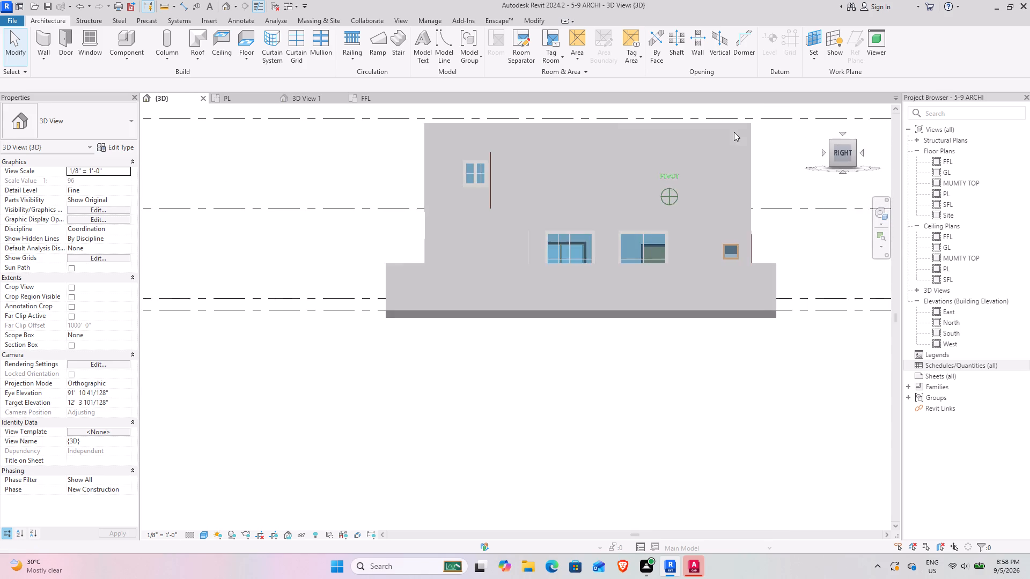
{"action": "left_click_drag", "start_coordinate": [734, 132], "coordinate": [852, 157]}
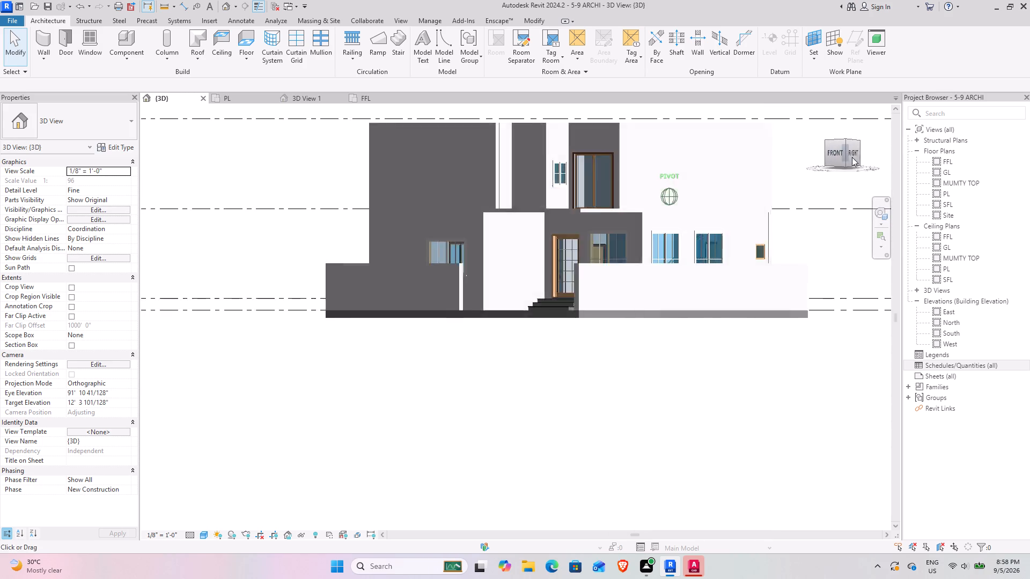
{"action": "left_click_drag", "start_coordinate": [852, 157], "coordinate": [861, 200]}
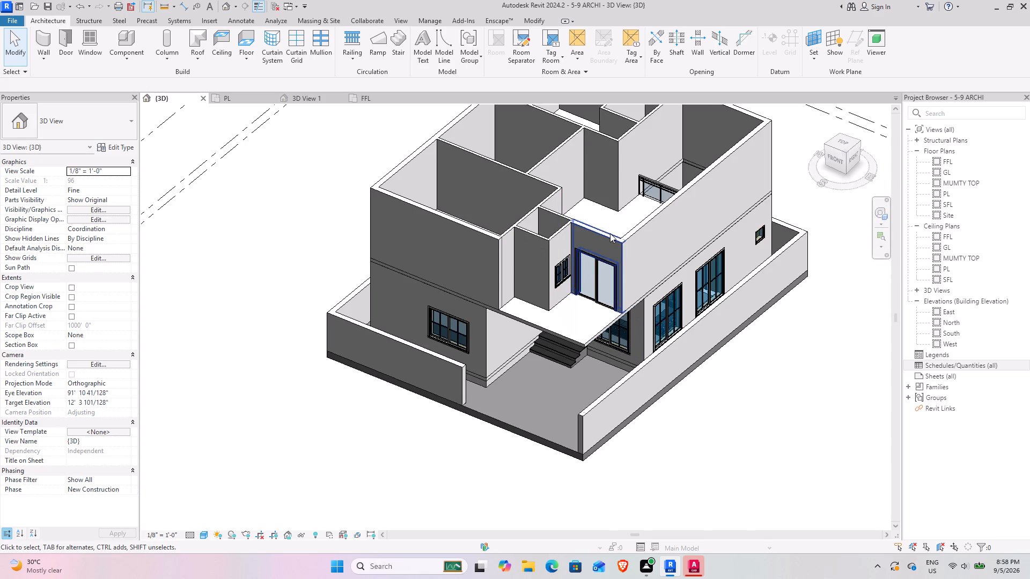
{"action": "middle_click_drag", "start_coordinate": [613, 238], "coordinate": [602, 298]}
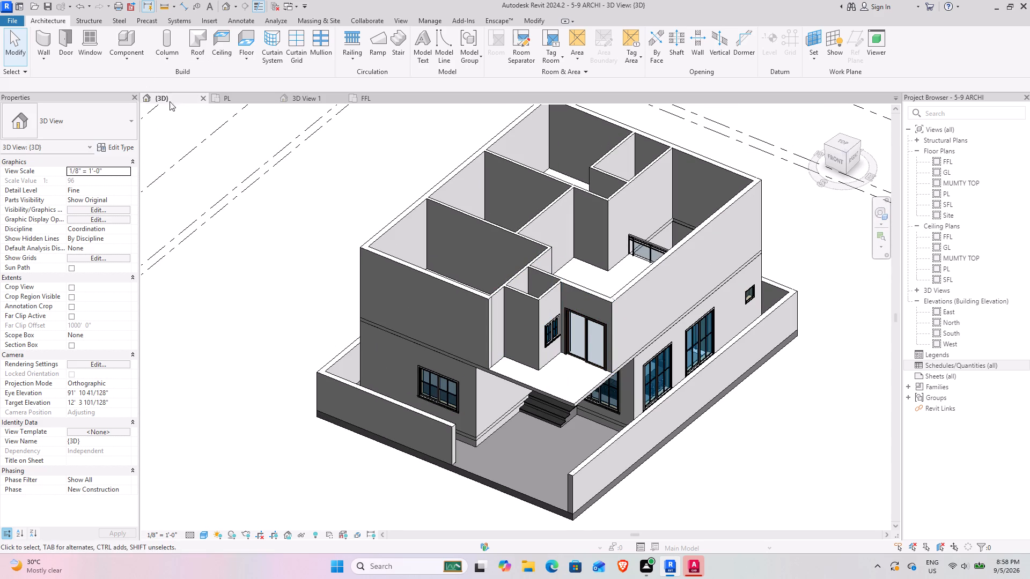
In the FFL plan, create a Handrail - Rectangular railing along the balcony's front and outer side edges, about 21' 7" long in total.
{"action": "left_click", "coordinate": [367, 100]}
{"action": "scroll", "coordinate": [573, 311], "scroll_direction": "down", "scroll_amount": 5}
{"action": "middle_click_drag", "start_coordinate": [546, 342], "coordinate": [445, 230]}
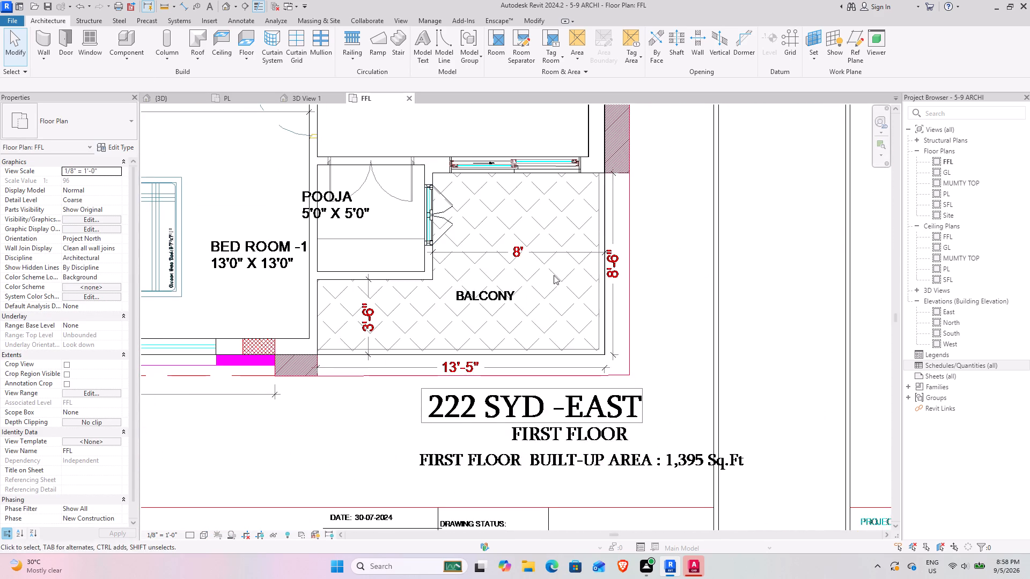
{"action": "scroll", "coordinate": [338, 332], "scroll_direction": "up", "scroll_amount": 7}
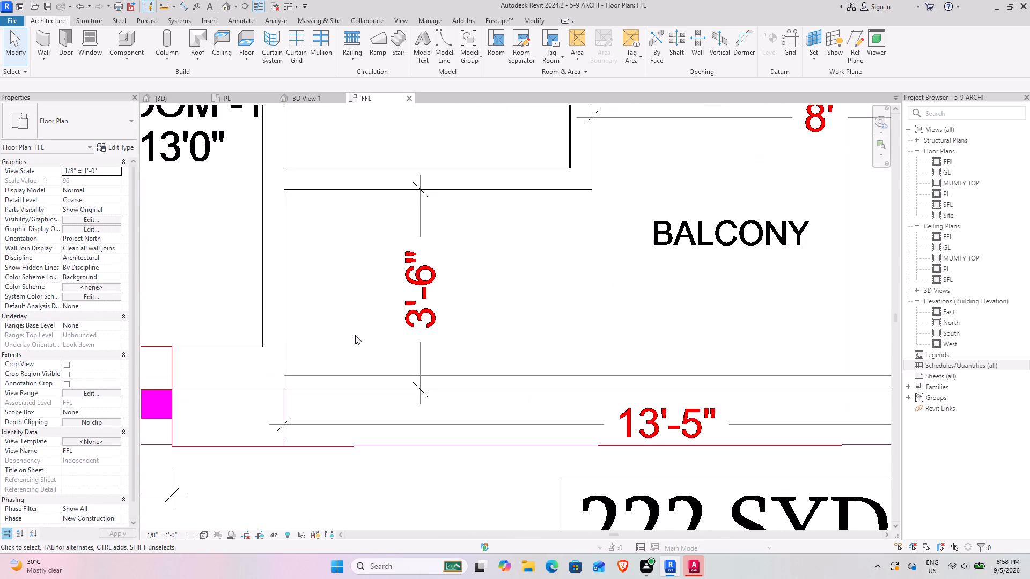
{"action": "middle_click_drag", "start_coordinate": [373, 325], "coordinate": [349, 364]}
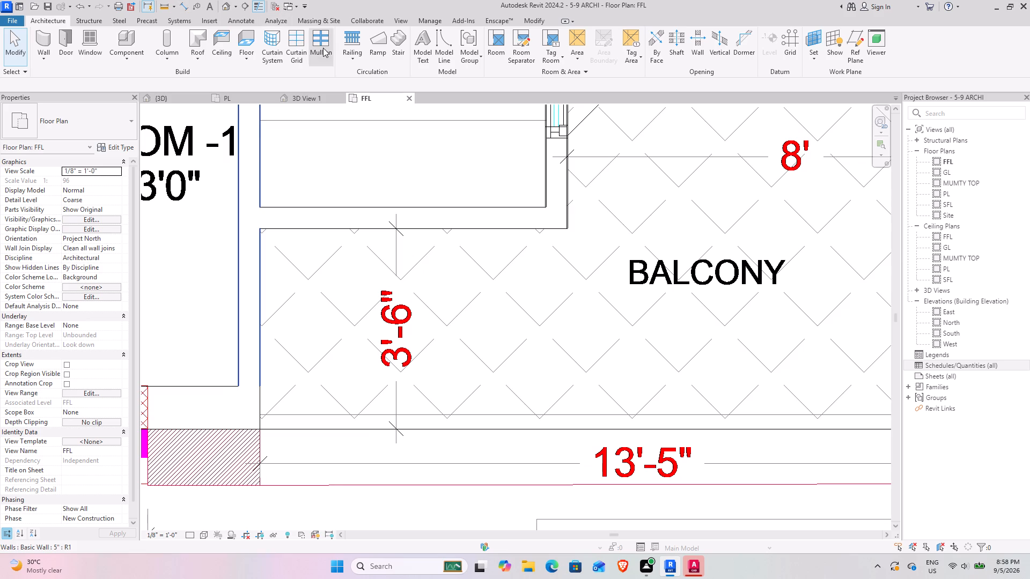
{"action": "left_click", "coordinate": [327, 35]}
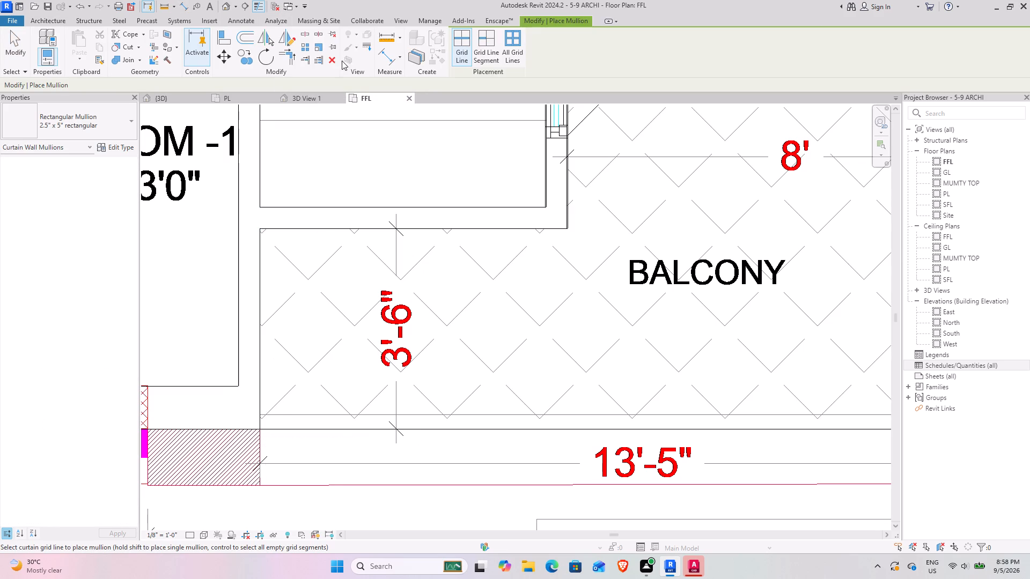
{"action": "left_click", "coordinate": [15, 41]}
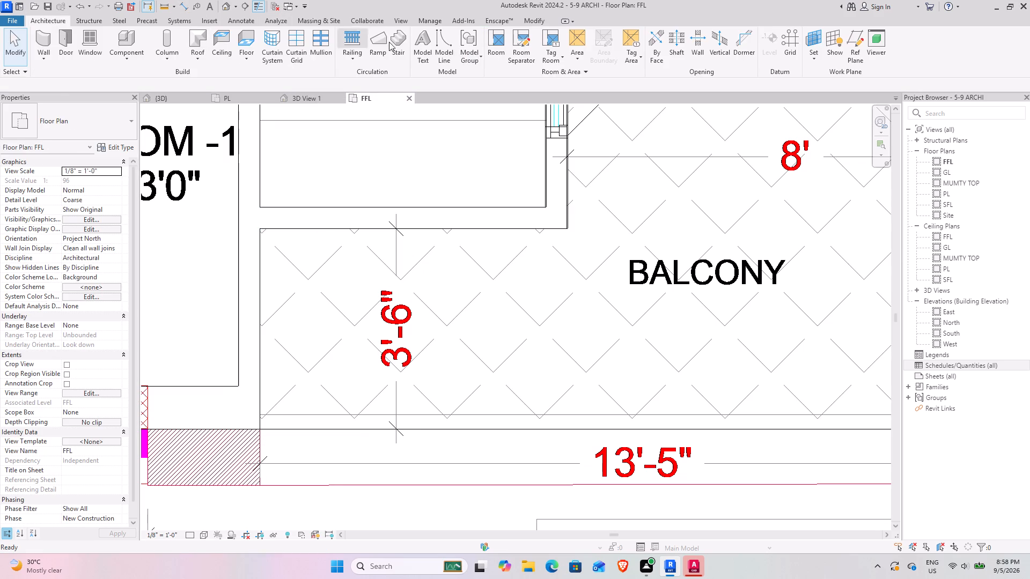
{"action": "left_click", "coordinate": [356, 44]}
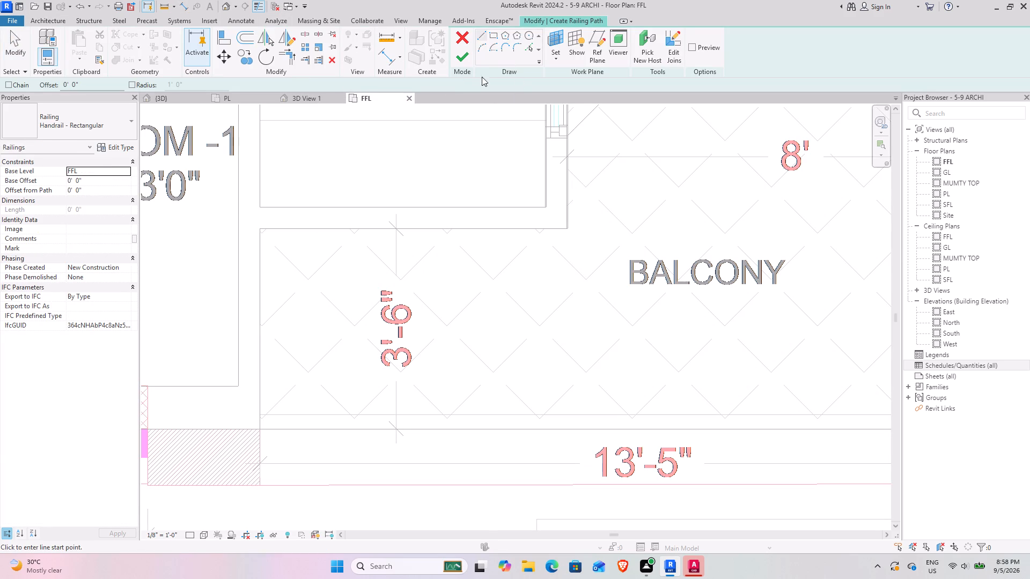
{"action": "left_click", "coordinate": [259, 421]}
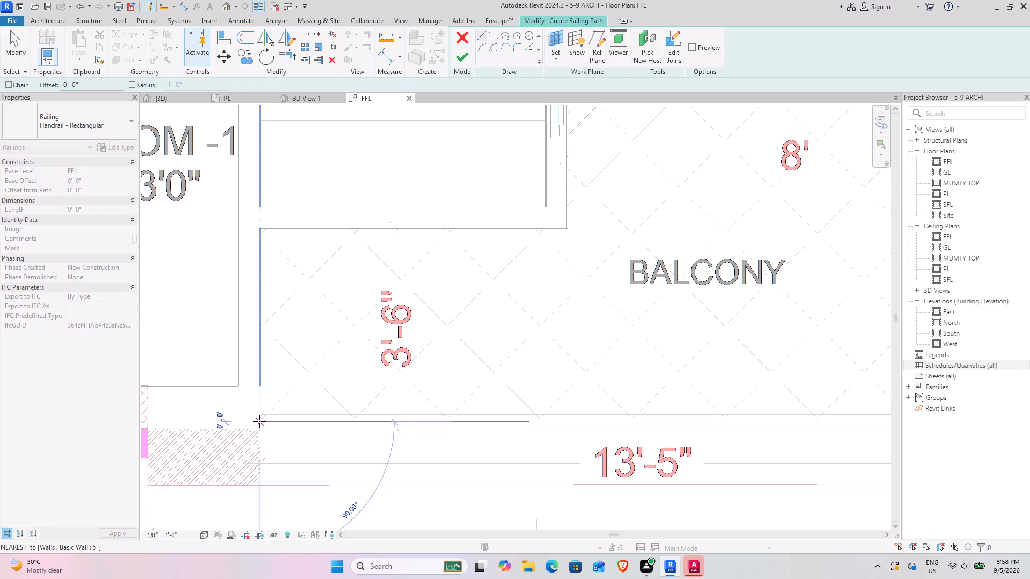
{"action": "middle_click_drag", "start_coordinate": [757, 416], "coordinate": [0, 392]}
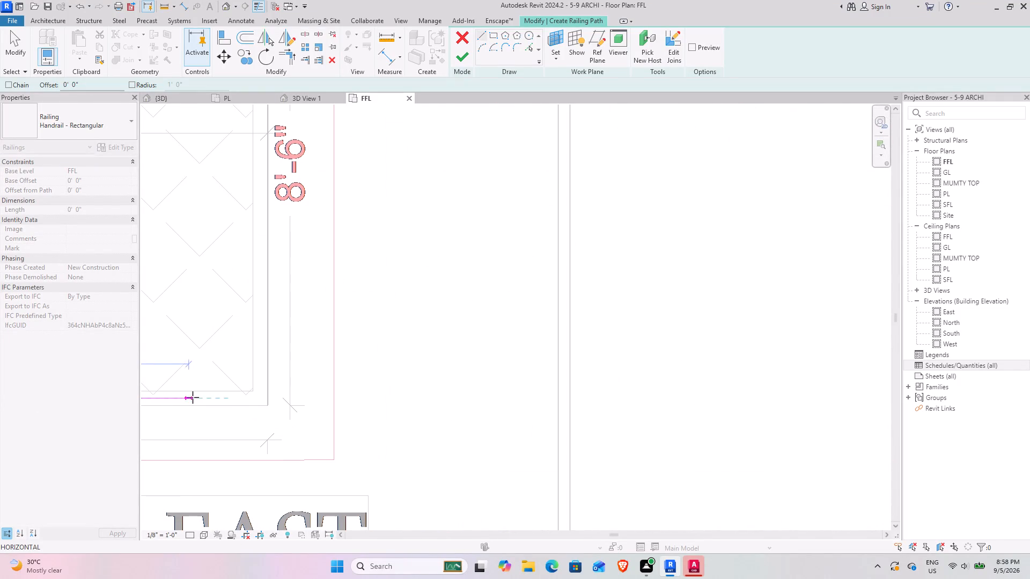
{"action": "middle_click_drag", "start_coordinate": [240, 404], "coordinate": [404, 424]}
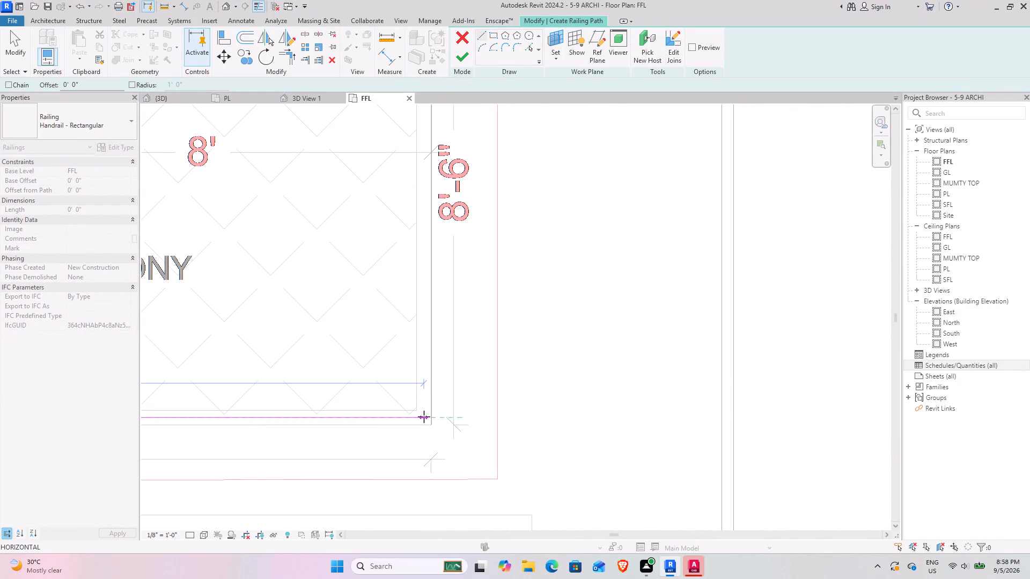
{"action": "left_click", "coordinate": [424, 417]}
{"action": "left_click", "coordinate": [426, 416]}
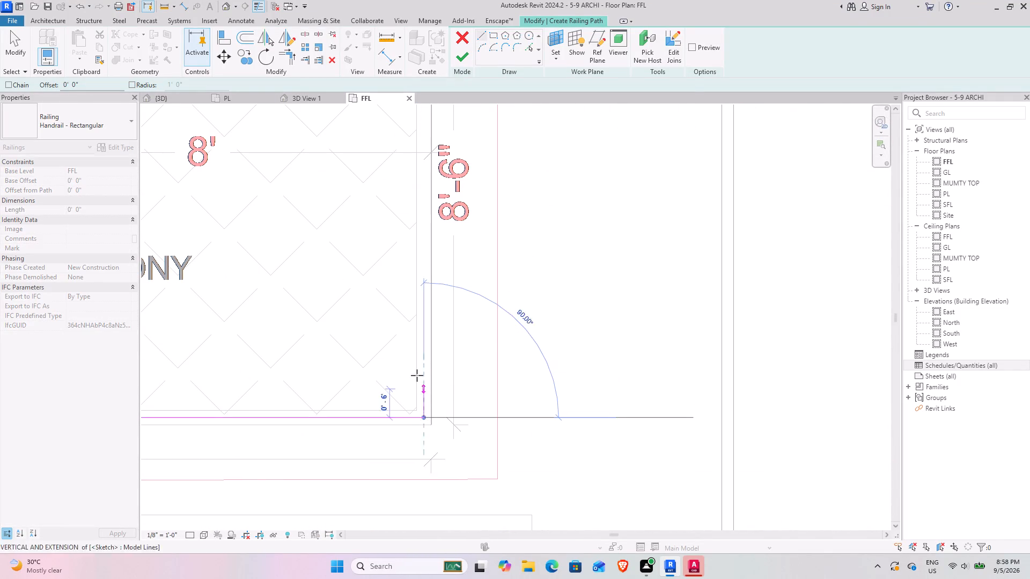
{"action": "middle_click_drag", "start_coordinate": [426, 261], "coordinate": [438, 544]}
{"action": "left_click", "coordinate": [437, 225]}
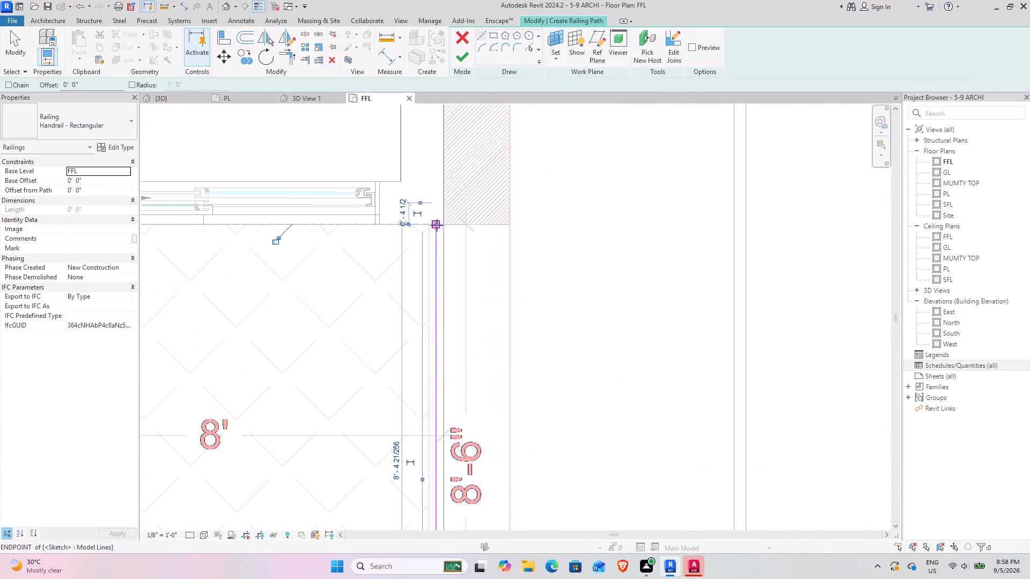
{"action": "left_click", "coordinate": [460, 57]}
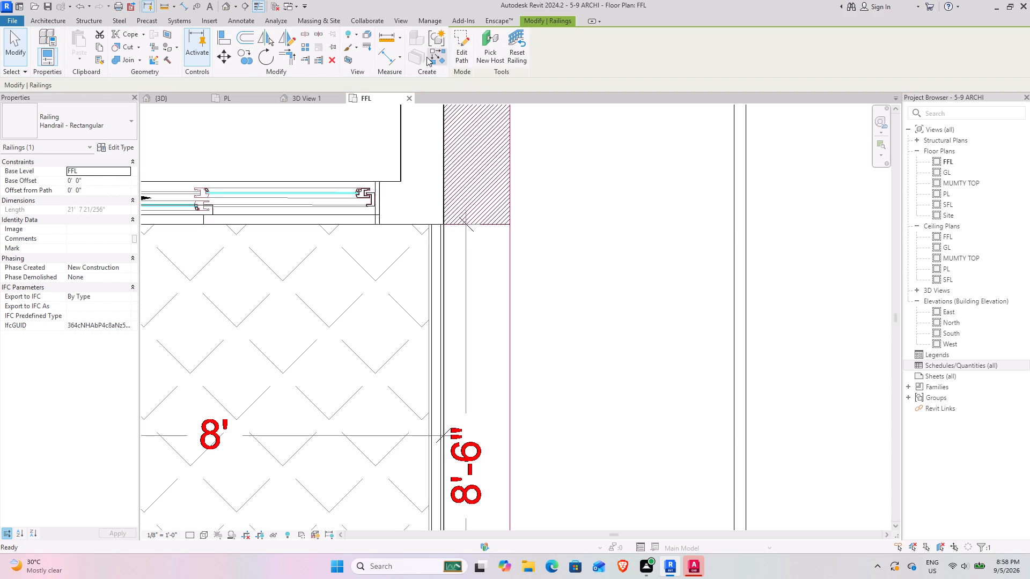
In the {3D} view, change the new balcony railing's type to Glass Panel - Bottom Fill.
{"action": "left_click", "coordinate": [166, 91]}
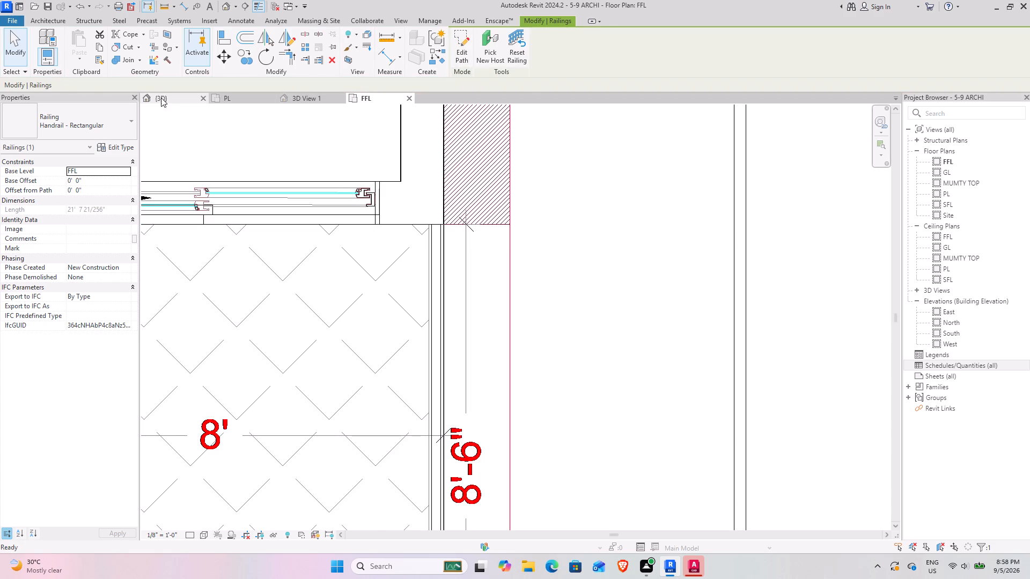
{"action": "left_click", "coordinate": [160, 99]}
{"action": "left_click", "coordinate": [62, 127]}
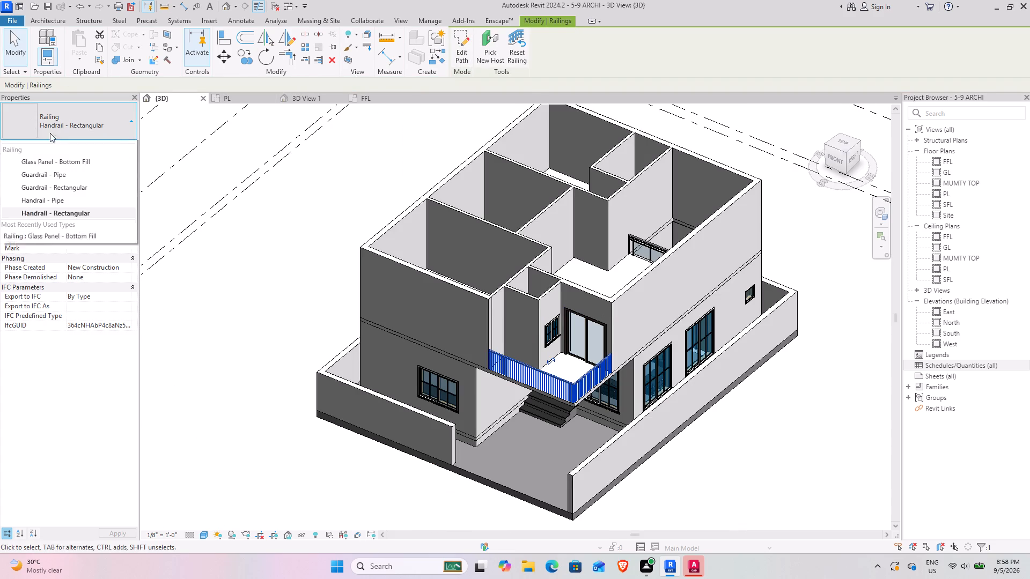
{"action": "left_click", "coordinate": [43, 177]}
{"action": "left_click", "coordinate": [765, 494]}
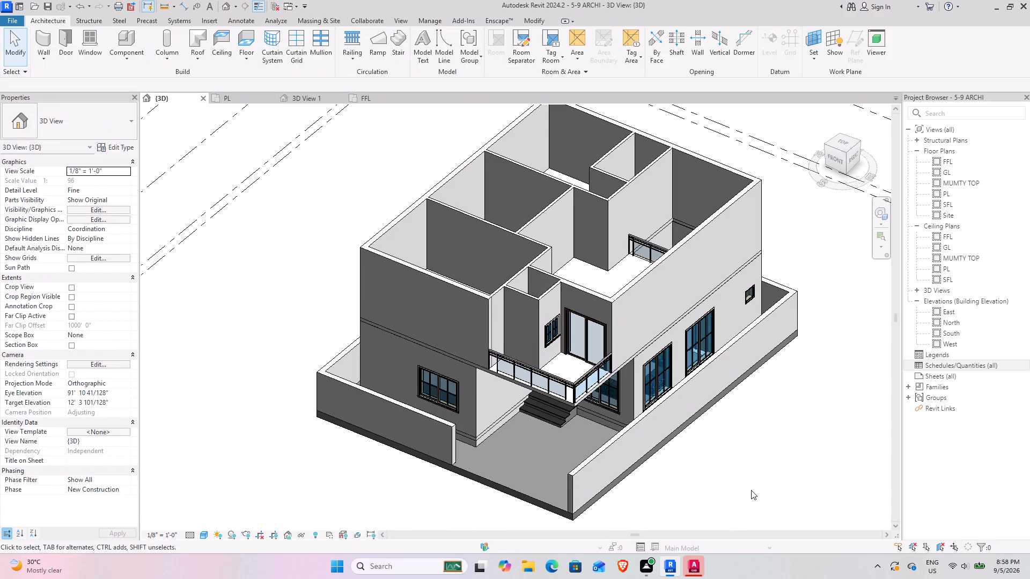
Examine the glass-panel balcony railing and its corner from the front and at close range.
{"action": "scroll", "coordinate": [505, 315], "scroll_direction": "up", "scroll_amount": 4}
{"action": "scroll", "coordinate": [507, 431], "scroll_direction": "down", "scroll_amount": 4}
{"action": "middle_click_drag", "start_coordinate": [458, 444], "coordinate": [511, 367], "text": "shift"}
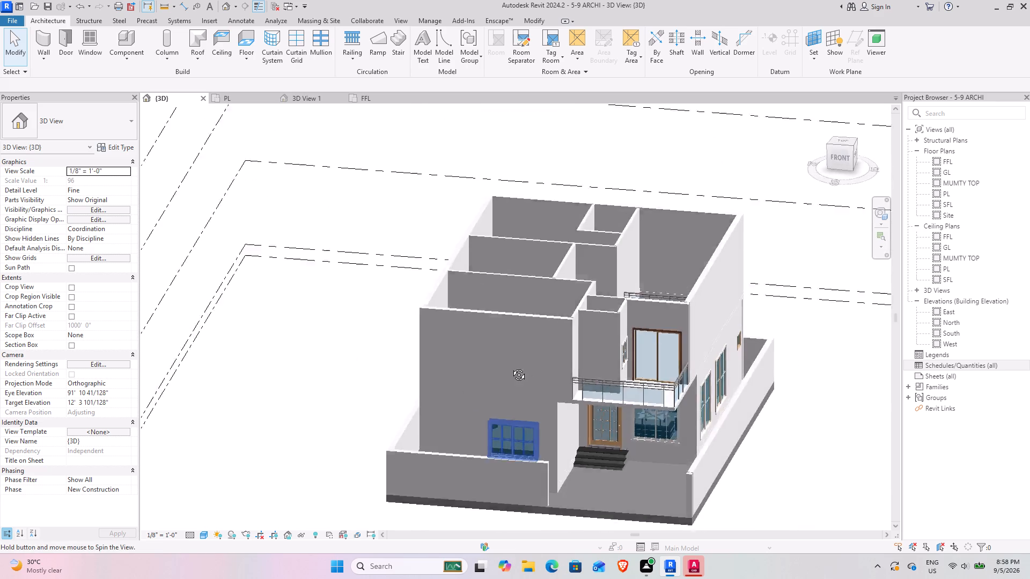
{"action": "middle_click_drag", "start_coordinate": [511, 367], "coordinate": [511, 344], "text": "shift"}
{"action": "scroll", "coordinate": [591, 337], "scroll_direction": "up", "scroll_amount": 8}
{"action": "middle_click_drag", "start_coordinate": [694, 366], "coordinate": [247, 366]}
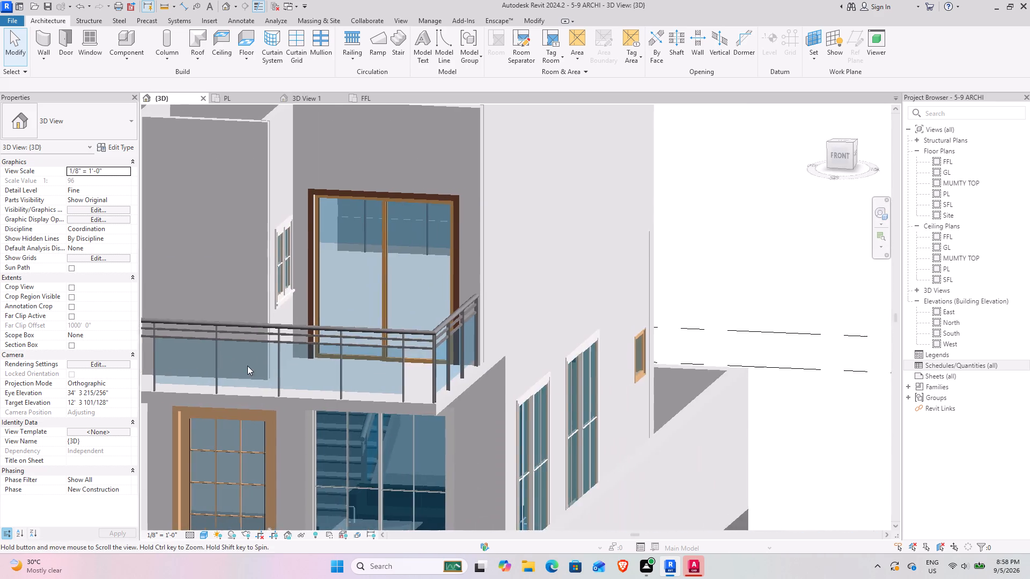
{"action": "middle_click_drag", "start_coordinate": [247, 366], "coordinate": [249, 366]}
{"action": "middle_click_drag", "start_coordinate": [306, 366], "coordinate": [324, 313]}
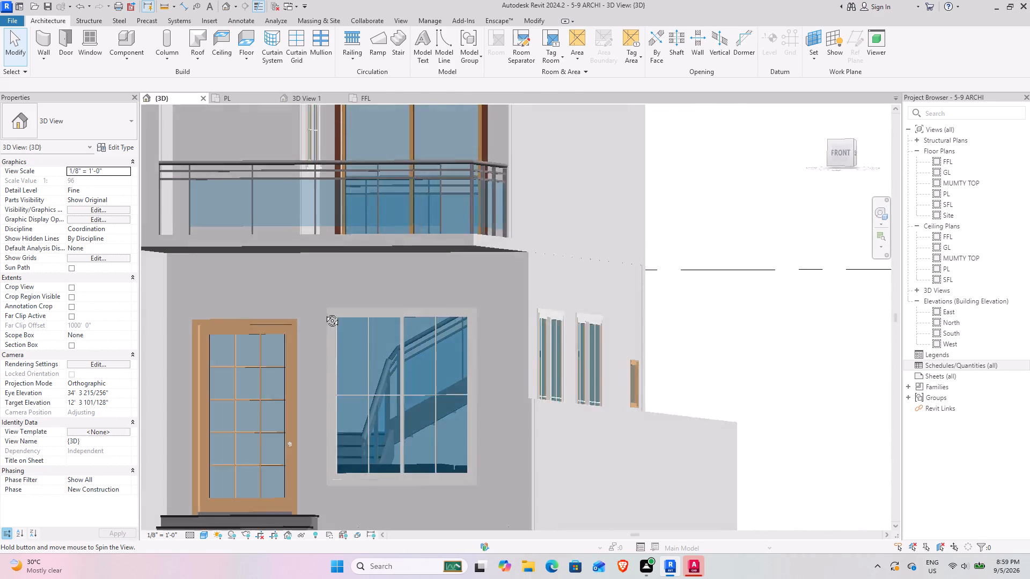
{"action": "middle_click_drag", "start_coordinate": [324, 313], "coordinate": [328, 351]}
{"action": "scroll", "coordinate": [492, 372], "scroll_direction": "up", "scroll_amount": 4}
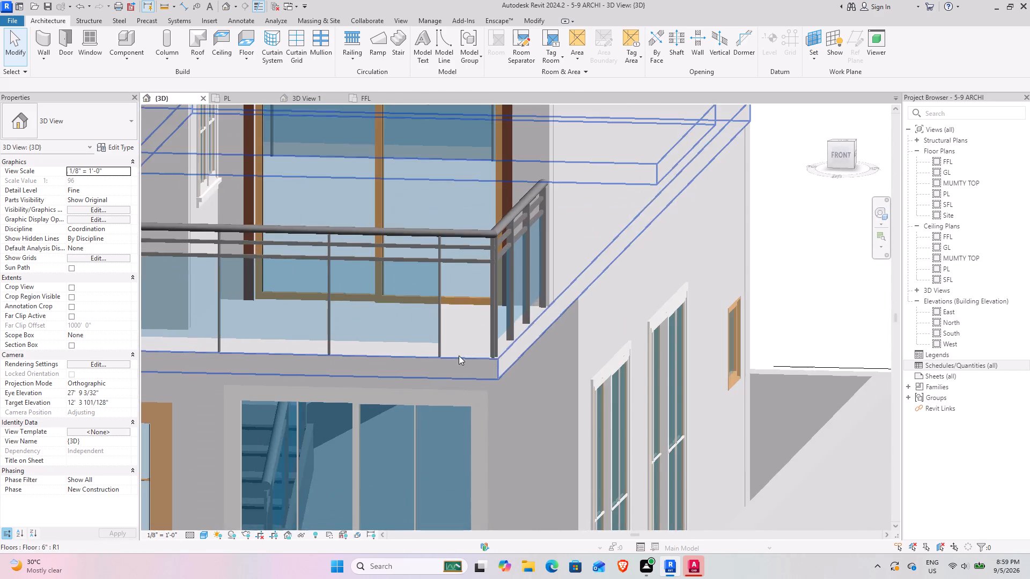
{"action": "scroll", "coordinate": [458, 355], "scroll_direction": "up", "scroll_amount": 4}
{"action": "scroll", "coordinate": [456, 318], "scroll_direction": "down", "scroll_amount": 8}
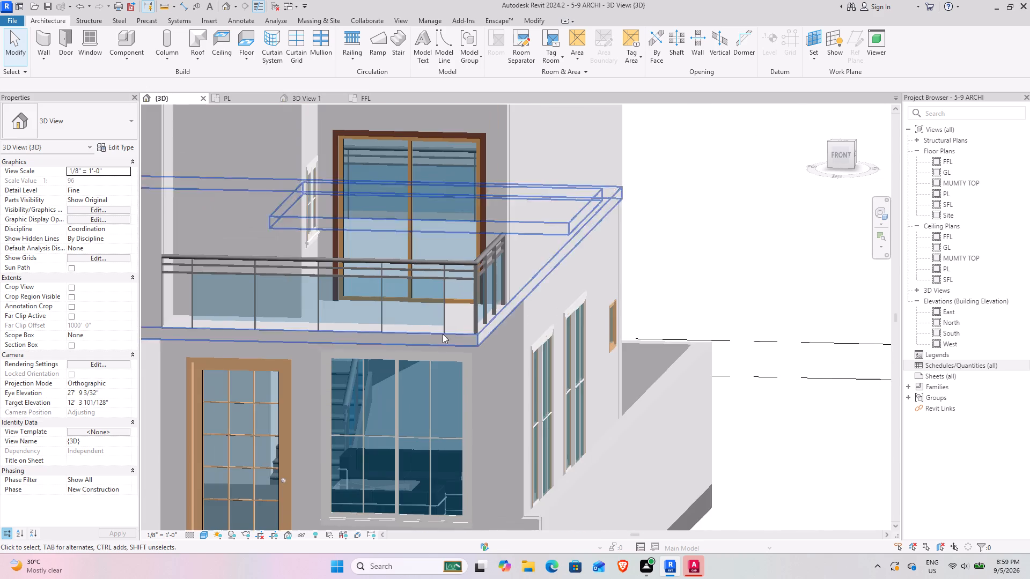
Change the balcony railing's type to Guardrail - Pipe.
{"action": "left_click", "coordinate": [467, 259]}
{"action": "left_click", "coordinate": [77, 127]}
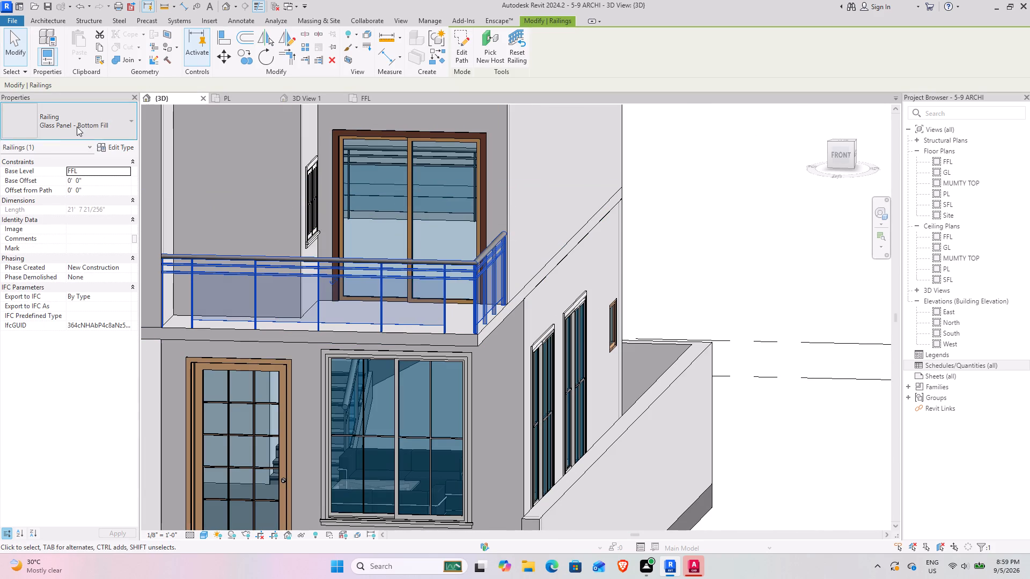
{"action": "left_click", "coordinate": [48, 191]}
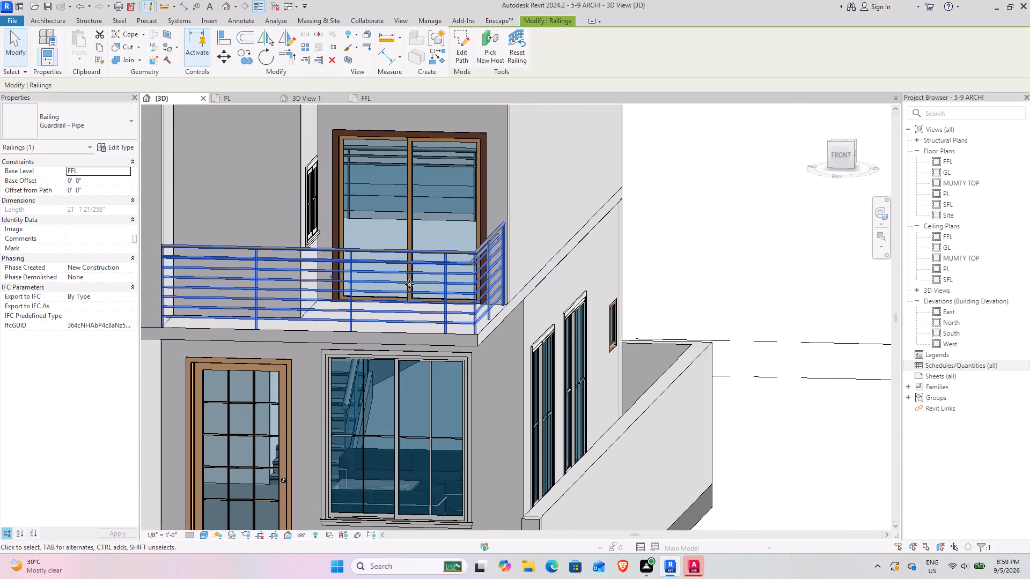
{"action": "scroll", "coordinate": [339, 273], "scroll_direction": "down", "scroll_amount": 5}
{"action": "left_click", "coordinate": [656, 470]}
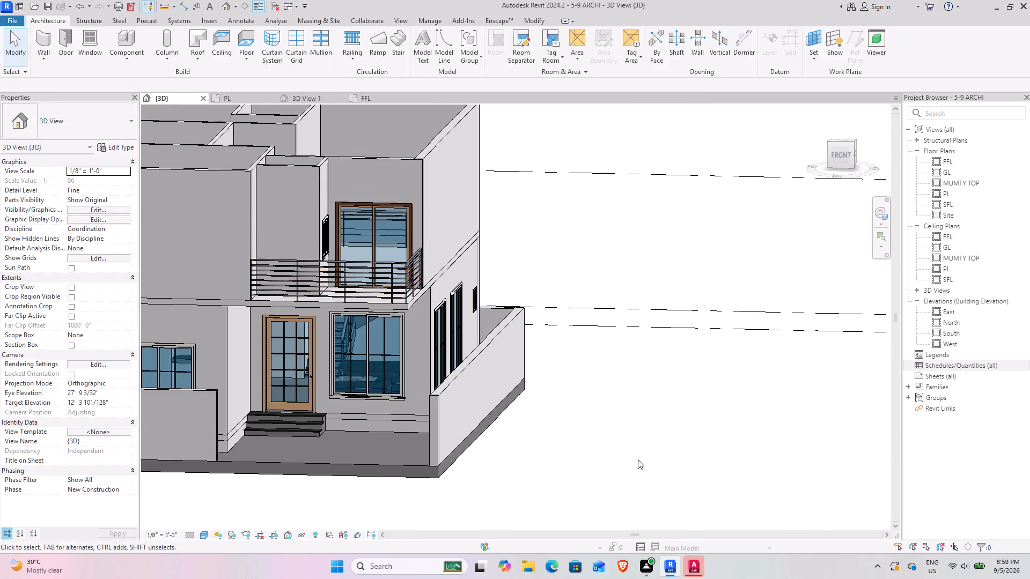
Examine the pipe balcony railing and the whole house from the corner, the front and above.
{"action": "middle_click_drag", "start_coordinate": [630, 456], "coordinate": [577, 479], "text": "shift"}
{"action": "middle_click_drag", "start_coordinate": [541, 472], "coordinate": [717, 385]}
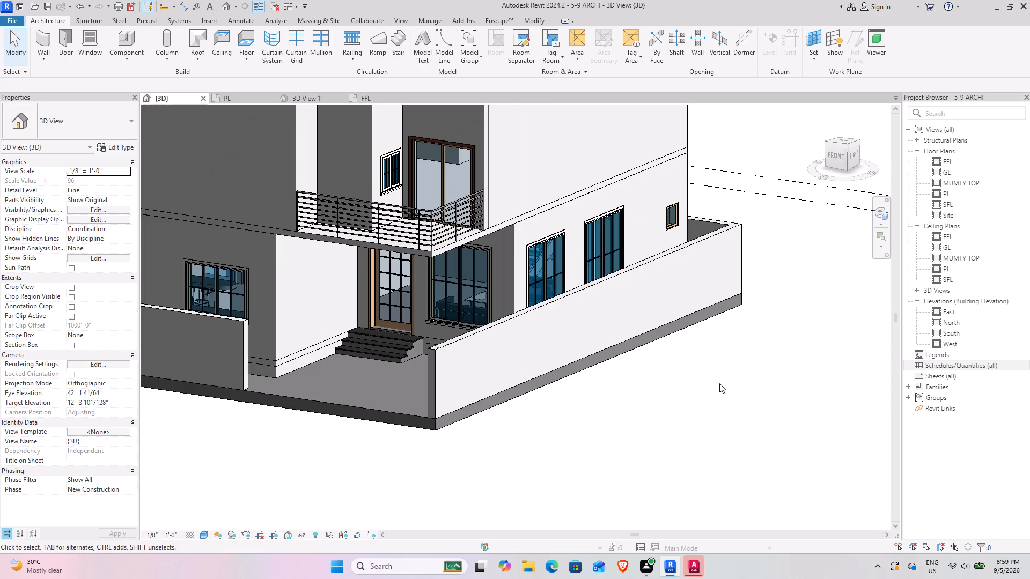
{"action": "scroll", "coordinate": [703, 382], "scroll_direction": "down", "scroll_amount": 5}
{"action": "middle_click_drag", "start_coordinate": [598, 392], "coordinate": [685, 378], "text": "shift"}
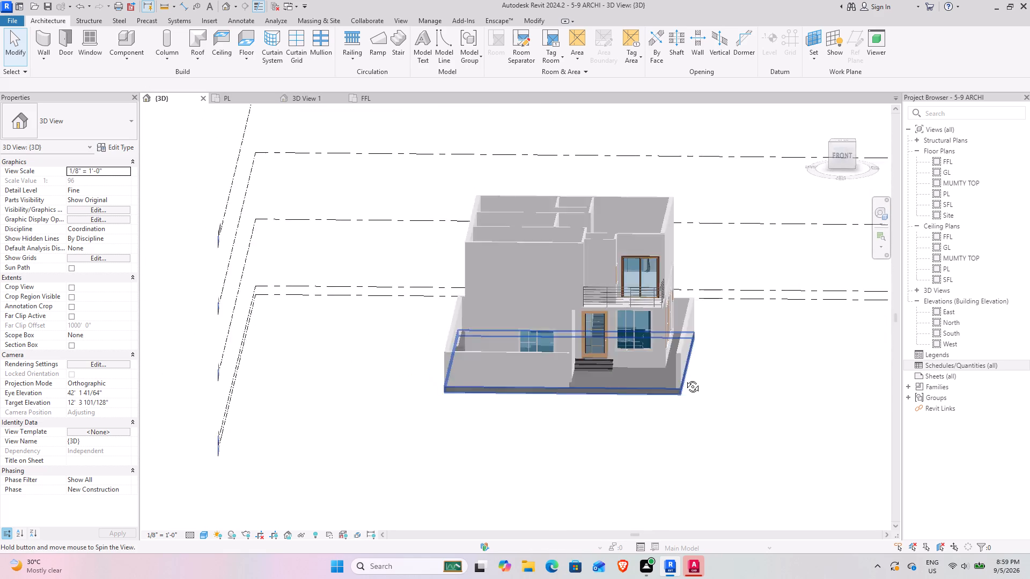
{"action": "middle_click_drag", "start_coordinate": [685, 378], "coordinate": [627, 469], "text": "shift"}
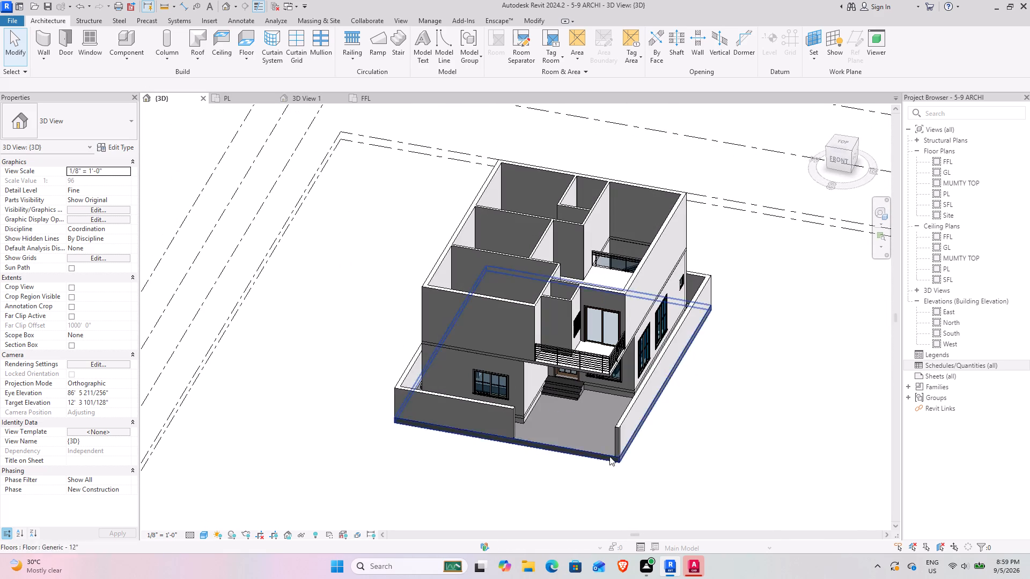
{"action": "middle_click_drag", "start_coordinate": [525, 364], "coordinate": [529, 464], "text": "shift"}
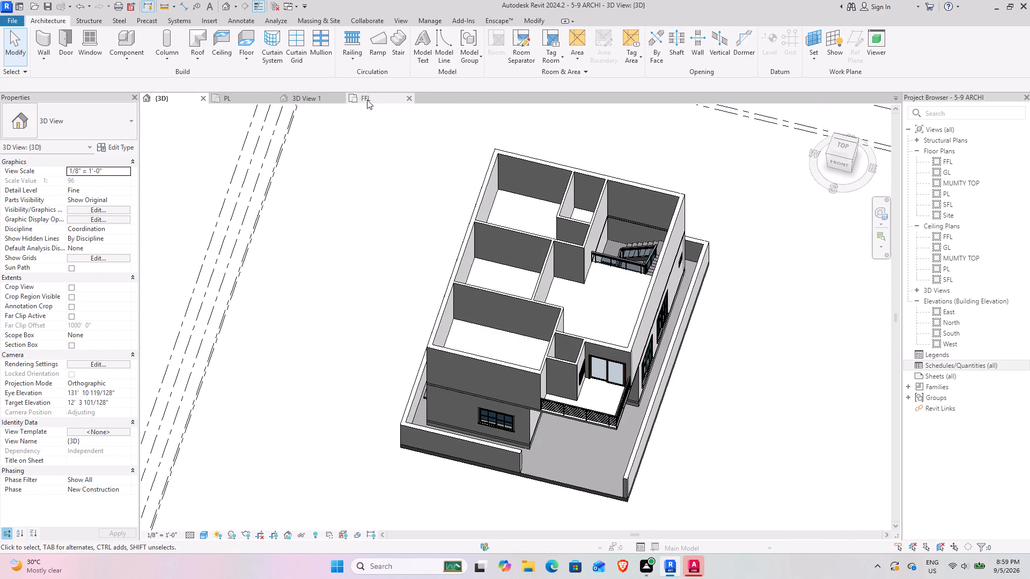
In the FFL plan, measure the width of the window opening in Bed Room-1's front wall.
{"action": "left_click", "coordinate": [365, 92]}
{"action": "left_click", "coordinate": [366, 95]}
{"action": "scroll", "coordinate": [327, 264], "scroll_direction": "down", "scroll_amount": 10}
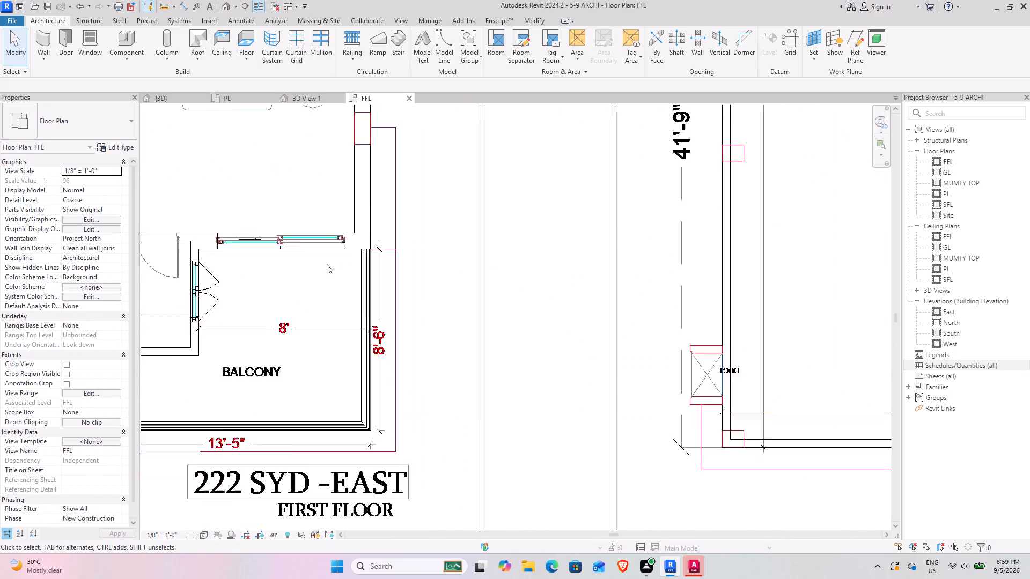
{"action": "middle_click_drag", "start_coordinate": [262, 256], "coordinate": [478, 351]}
{"action": "scroll", "coordinate": [475, 350], "scroll_direction": "down", "scroll_amount": 4}
{"action": "middle_click_drag", "start_coordinate": [390, 315], "coordinate": [445, 383]}
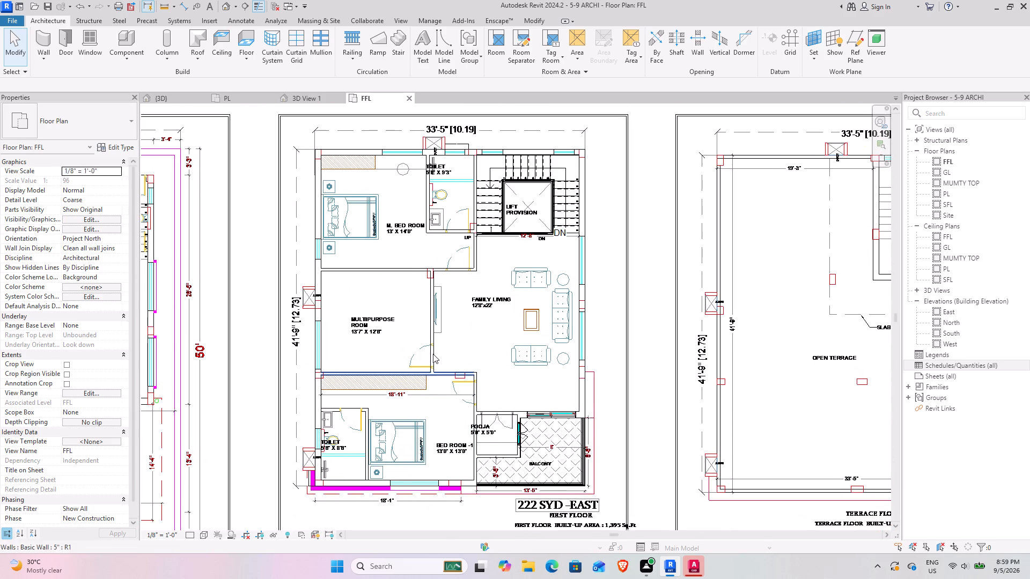
{"action": "middle_click_drag", "start_coordinate": [394, 465], "coordinate": [381, 379]}
{"action": "scroll", "coordinate": [388, 390], "scroll_direction": "up", "scroll_amount": 6}
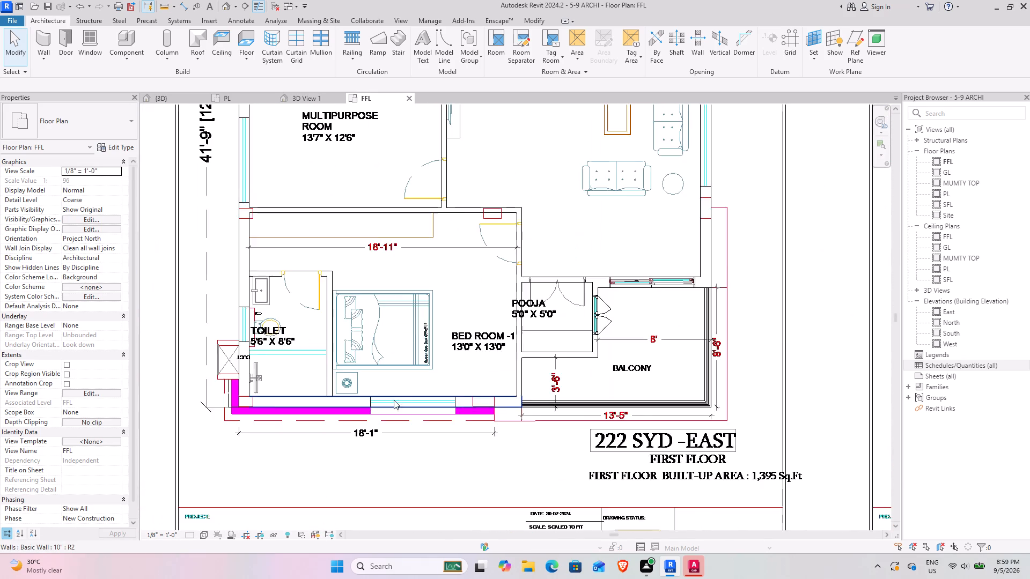
{"action": "scroll", "coordinate": [394, 400], "scroll_direction": "up", "scroll_amount": 3}
{"action": "scroll", "coordinate": [436, 338], "scroll_direction": "down", "scroll_amount": 4}
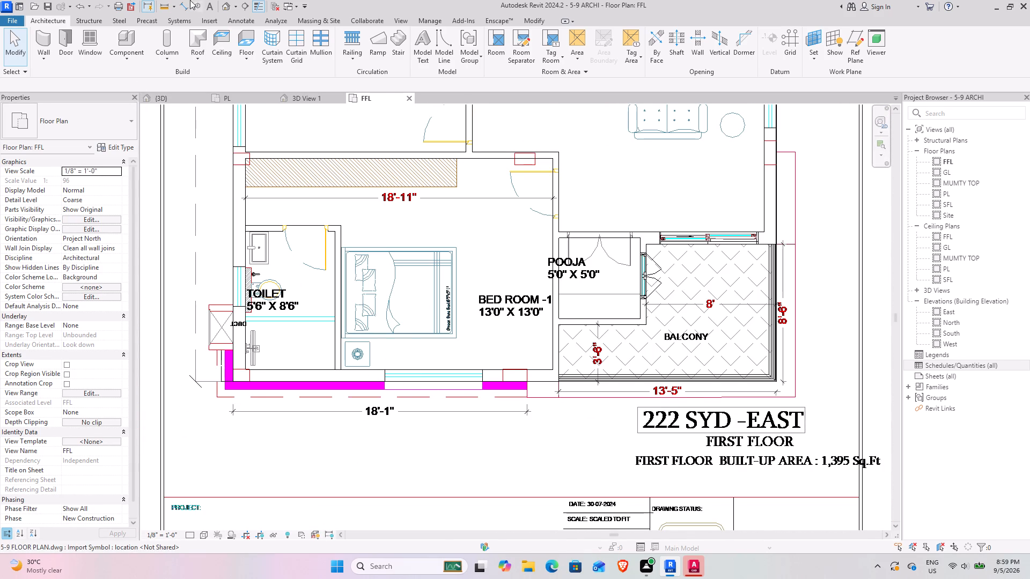
{"action": "left_click", "coordinate": [160, 7]}
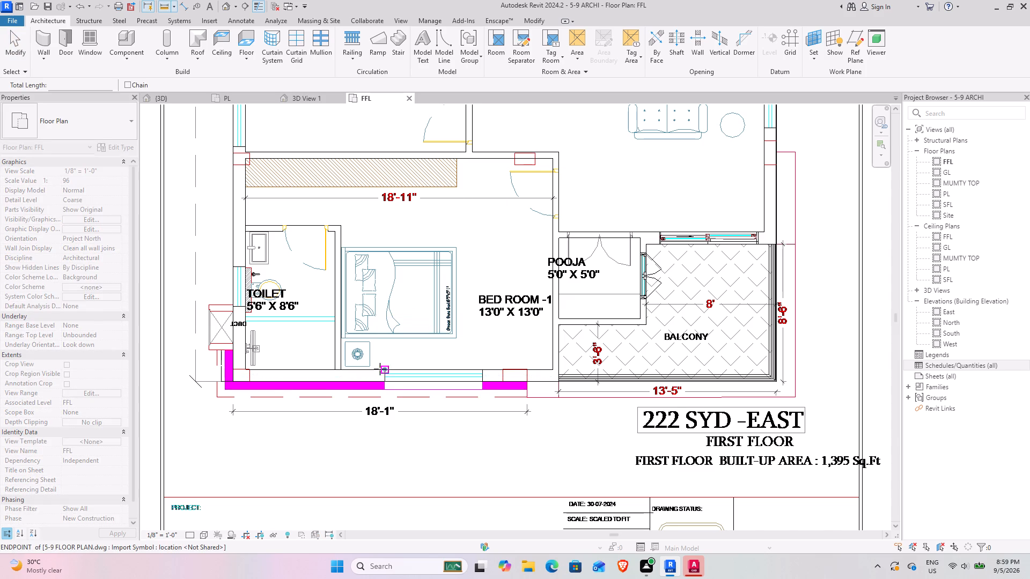
{"action": "scroll", "coordinate": [380, 369], "scroll_direction": "up", "scroll_amount": 4}
{"action": "left_click", "coordinate": [388, 368]}
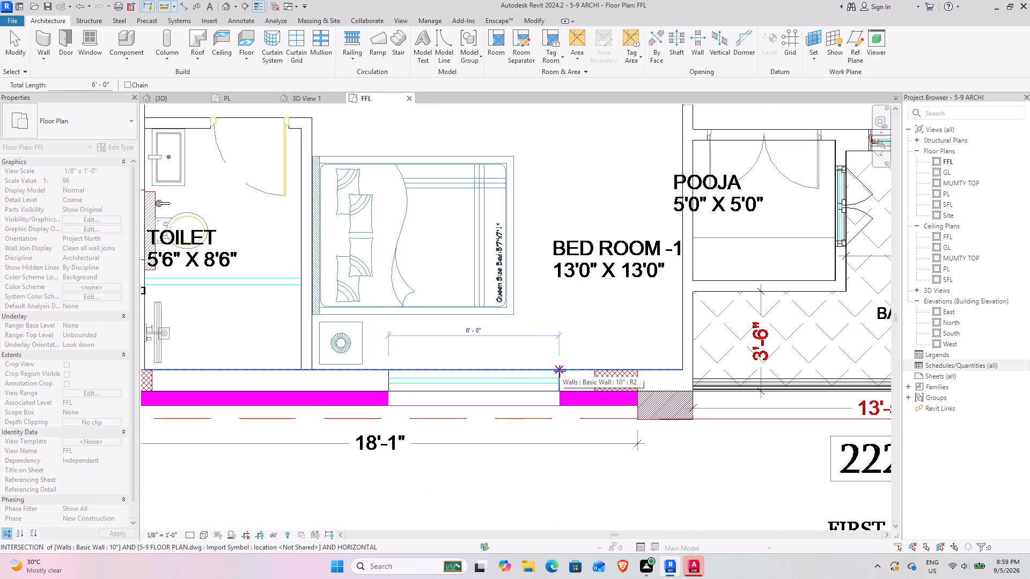
{"action": "key", "text": "Escape"}
{"action": "key", "text": "Escape"}
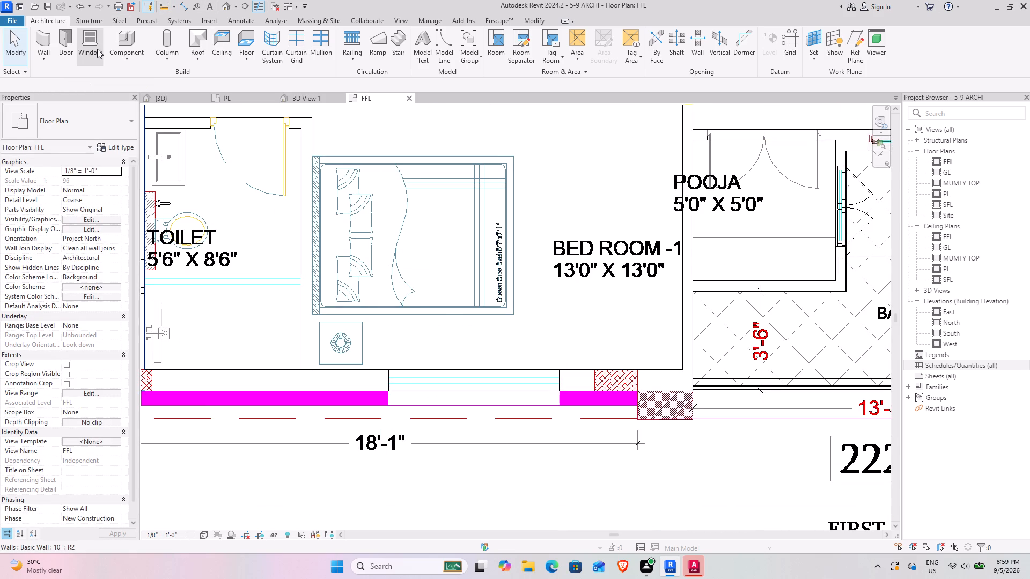
Place a Window-Sliding-Double 6'X7' window in the opening of Bed Room-1's front wall.
{"action": "left_click", "coordinate": [97, 49]}
{"action": "left_click", "coordinate": [83, 126]}
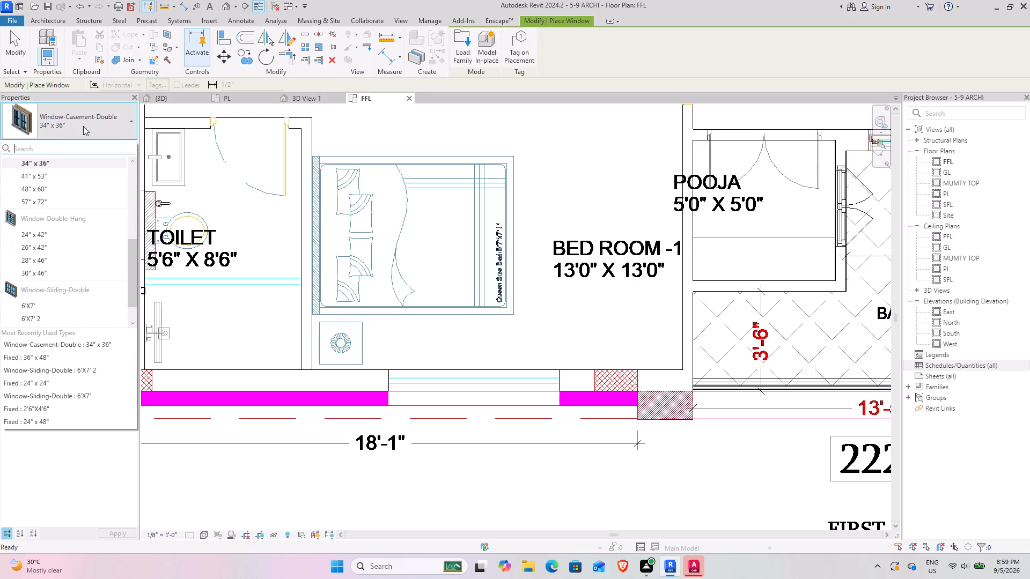
{"action": "scroll", "coordinate": [57, 337], "scroll_direction": "down", "scroll_amount": 4}
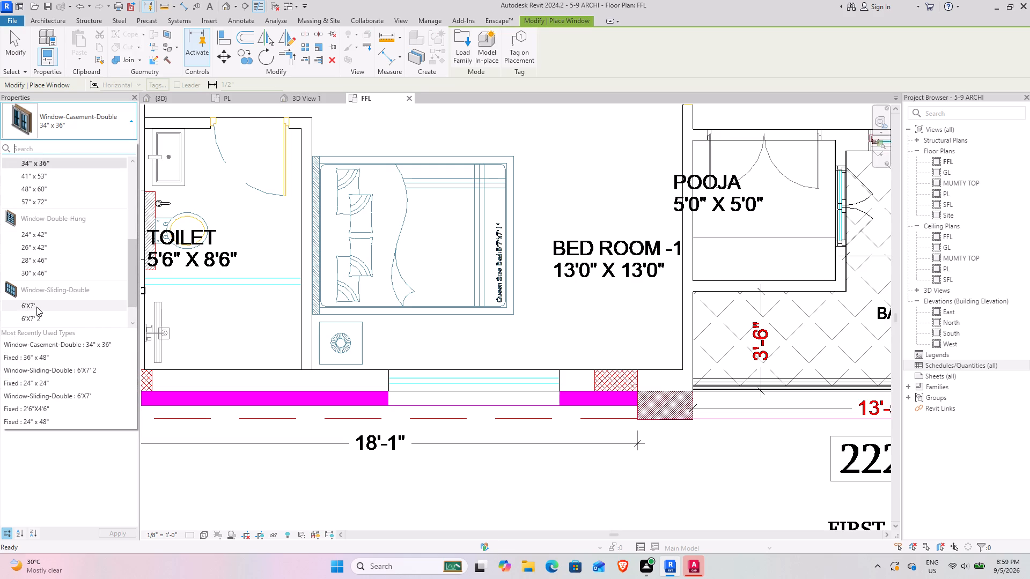
{"action": "left_click", "coordinate": [36, 307]}
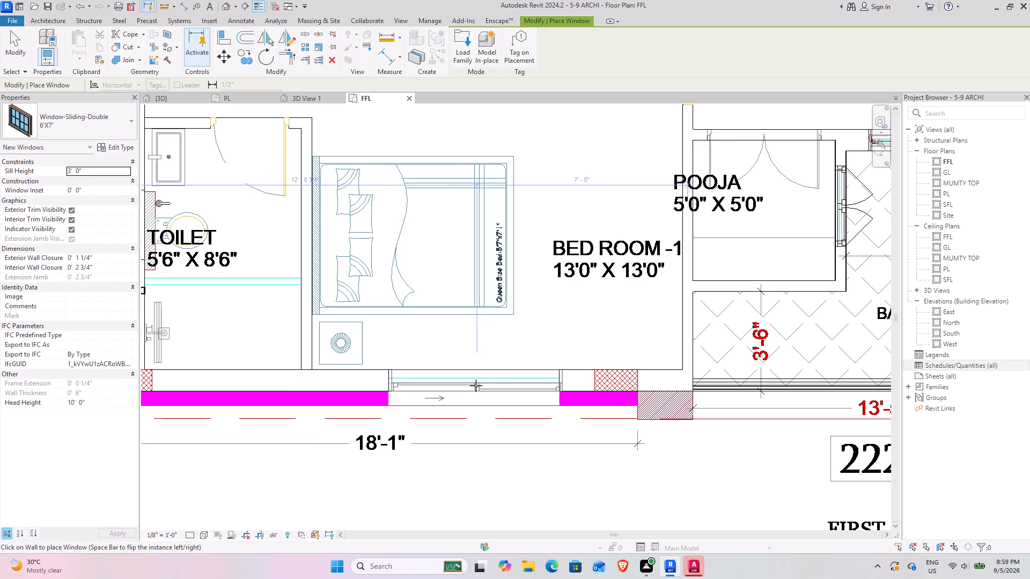
{"action": "left_click", "coordinate": [475, 385]}
Place a 6'X7' sliding double window in the Multipurpose Room's outer wall, over the plan's window opening.
{"action": "scroll", "coordinate": [351, 287], "scroll_direction": "down", "scroll_amount": 5}
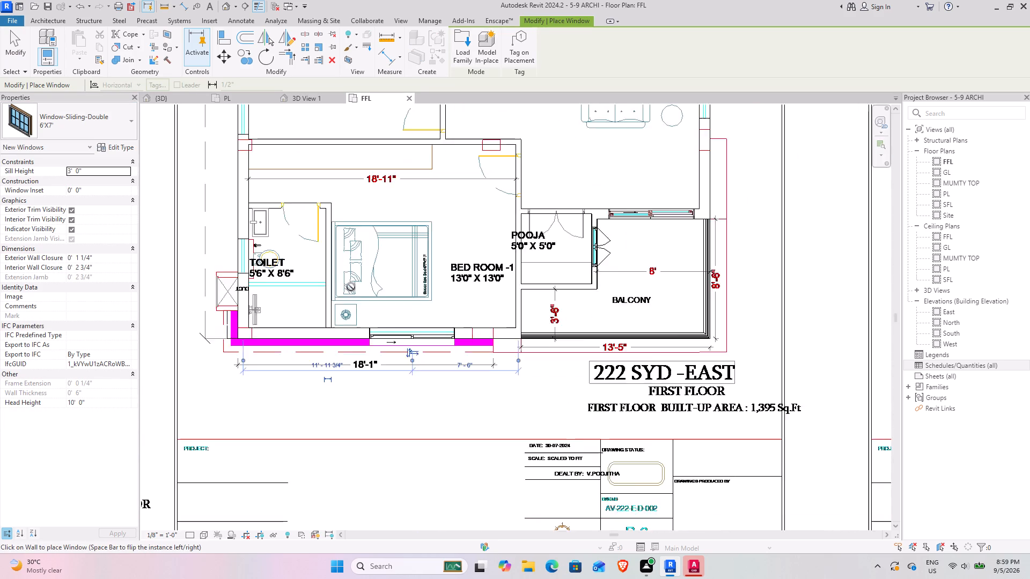
{"action": "scroll", "coordinate": [351, 287], "scroll_direction": "down", "scroll_amount": 4}
{"action": "middle_click_drag", "start_coordinate": [376, 252], "coordinate": [410, 387]}
{"action": "scroll", "coordinate": [318, 298], "scroll_direction": "up", "scroll_amount": 7}
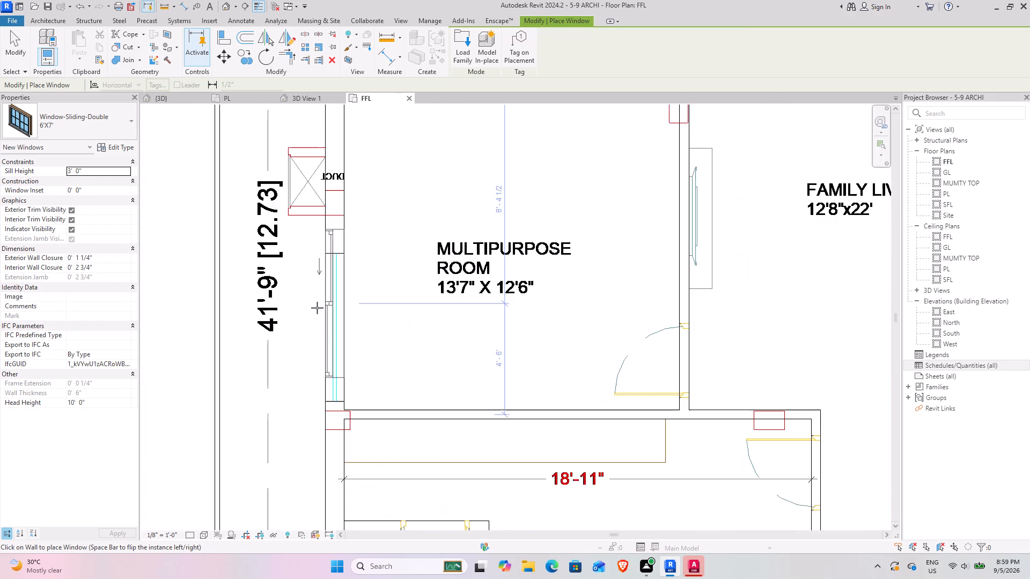
{"action": "scroll", "coordinate": [317, 308], "scroll_direction": "up", "scroll_amount": 5}
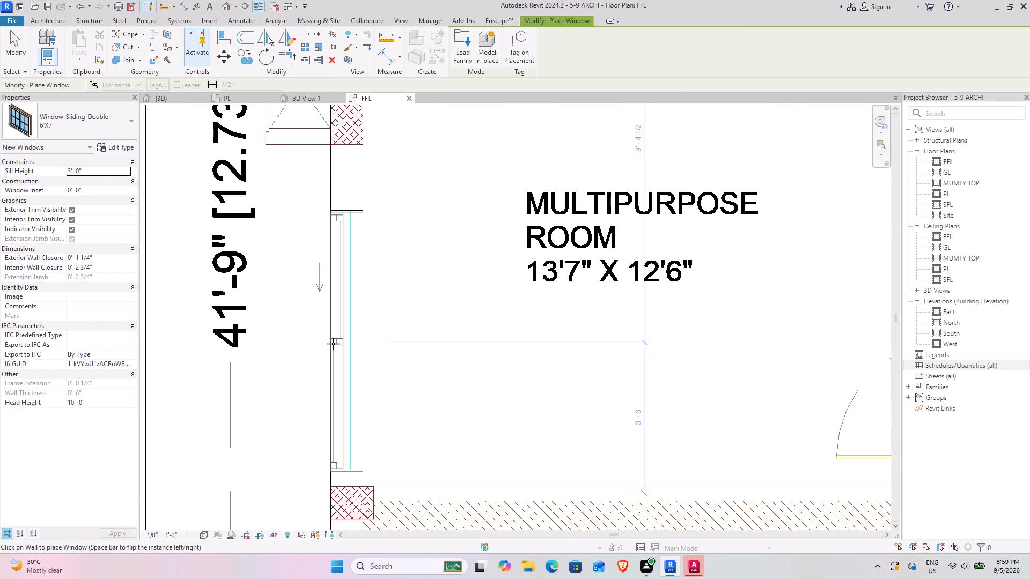
{"action": "left_click", "coordinate": [335, 338]}
Place two 6'X7' sliding double windows in the Family Living outer wall, one over each window opening in the plan.
{"action": "scroll", "coordinate": [399, 336], "scroll_direction": "down", "scroll_amount": 10}
{"action": "middle_click_drag", "start_coordinate": [579, 313], "coordinate": [441, 330]}
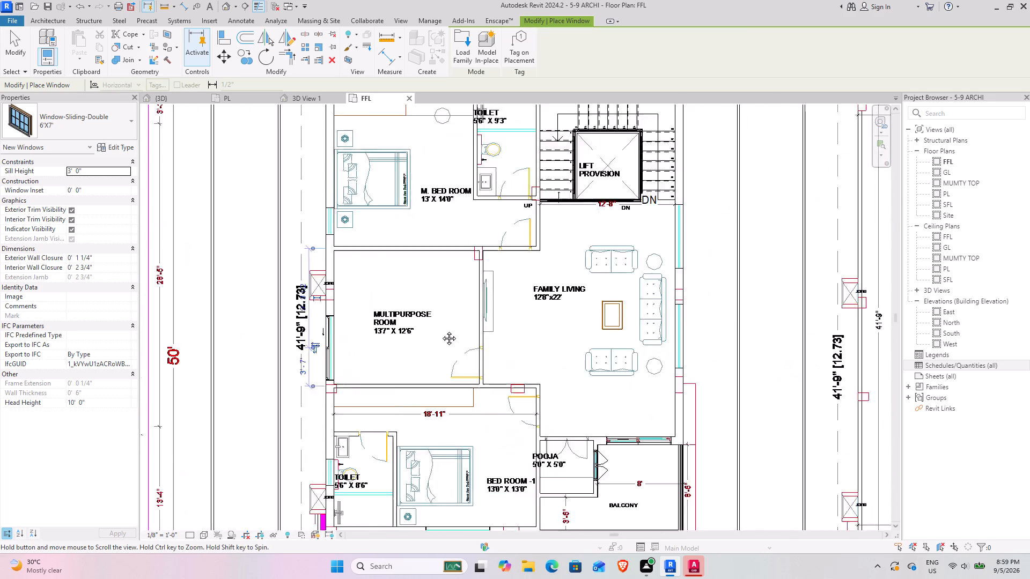
{"action": "middle_click_drag", "start_coordinate": [441, 330], "coordinate": [363, 347]}
{"action": "scroll", "coordinate": [504, 346], "scroll_direction": "up", "scroll_amount": 9}
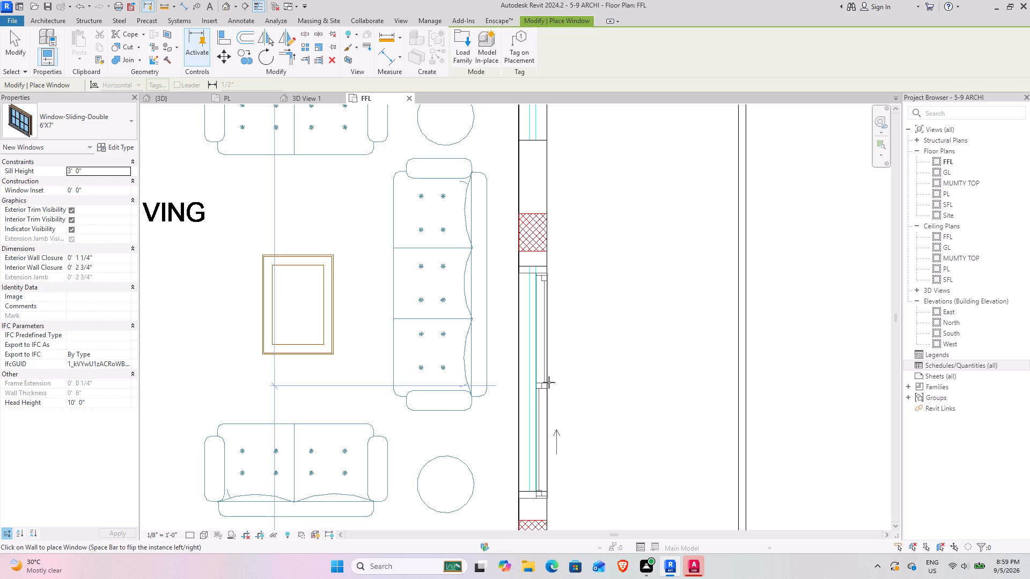
{"action": "left_click", "coordinate": [549, 380]}
{"action": "middle_click_drag", "start_coordinate": [551, 226], "coordinate": [538, 430]}
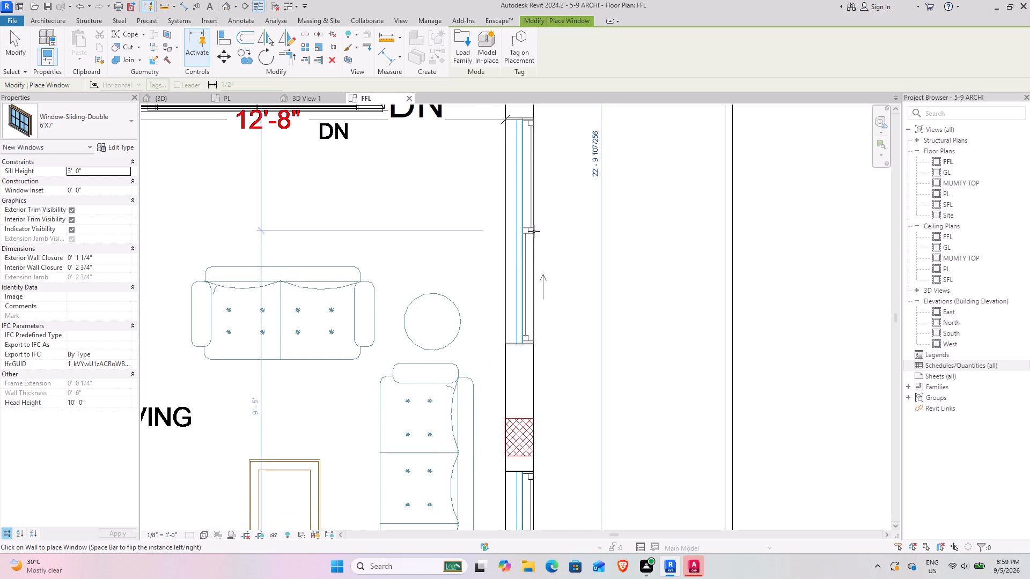
{"action": "left_click", "coordinate": [534, 233]}
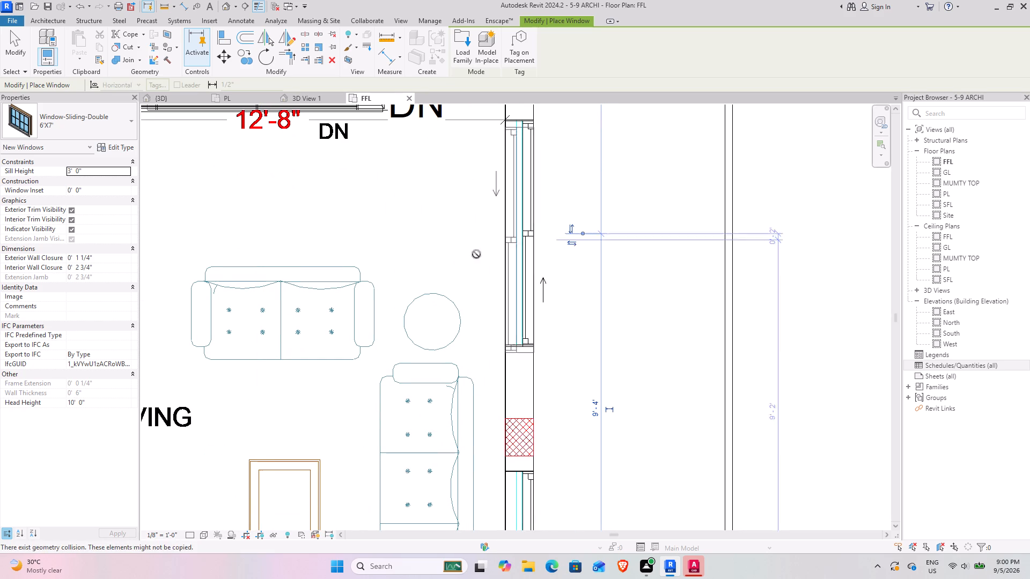
{"action": "key", "text": "Escape"}
{"action": "scroll", "coordinate": [410, 284], "scroll_direction": "down", "scroll_amount": 11}
{"action": "middle_click_drag", "start_coordinate": [377, 278], "coordinate": [526, 338]}
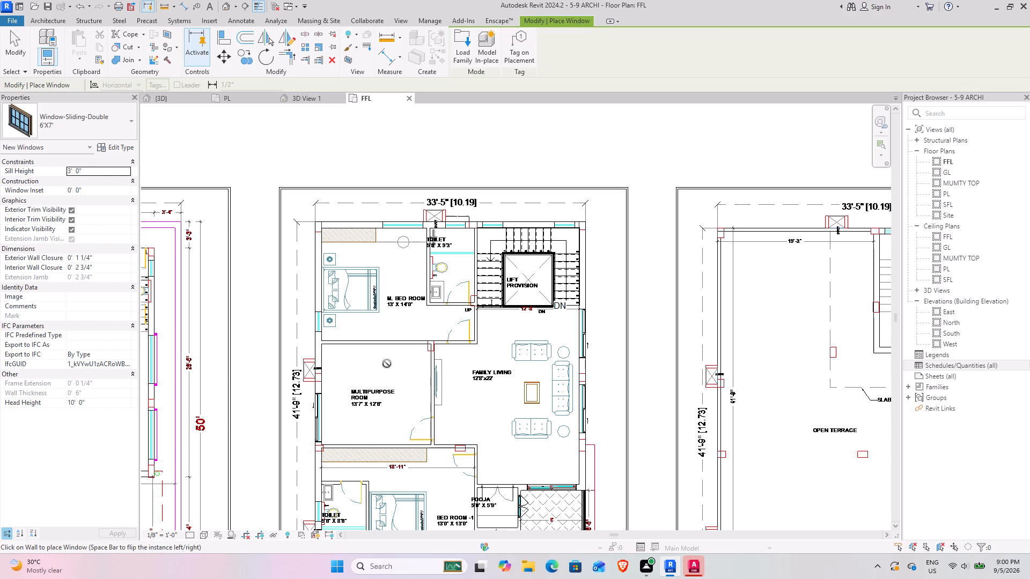
{"action": "key", "text": "Escape"}
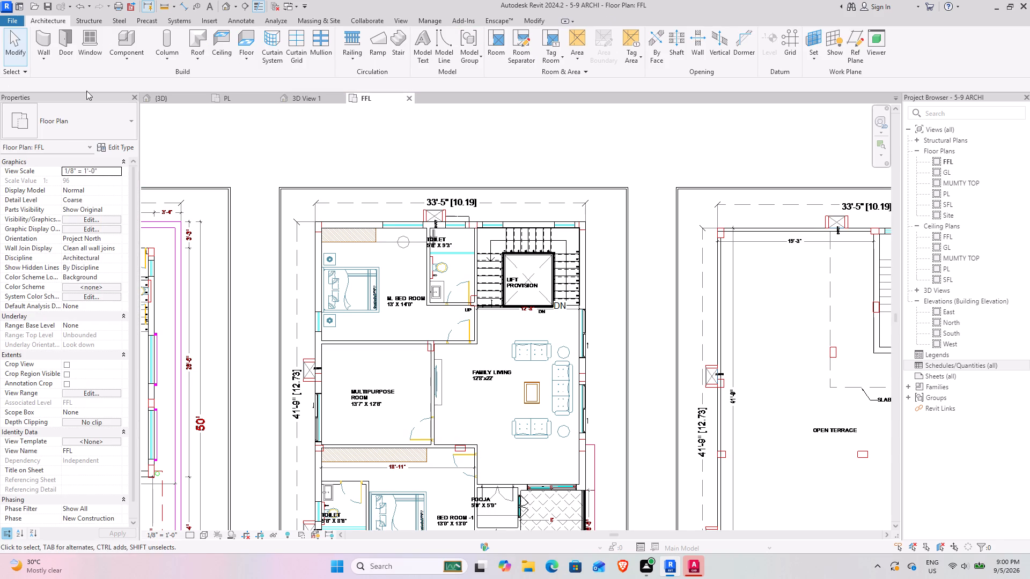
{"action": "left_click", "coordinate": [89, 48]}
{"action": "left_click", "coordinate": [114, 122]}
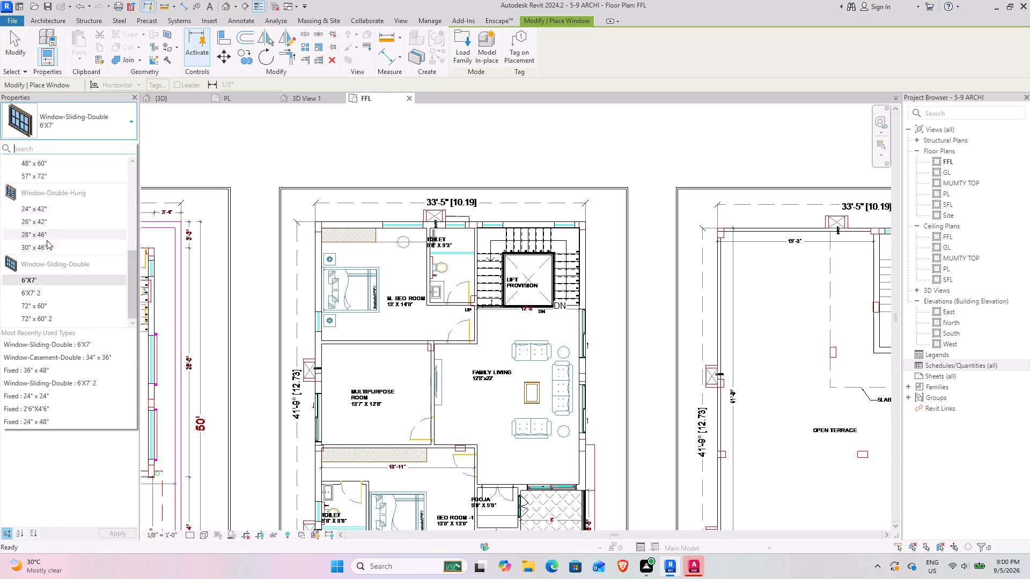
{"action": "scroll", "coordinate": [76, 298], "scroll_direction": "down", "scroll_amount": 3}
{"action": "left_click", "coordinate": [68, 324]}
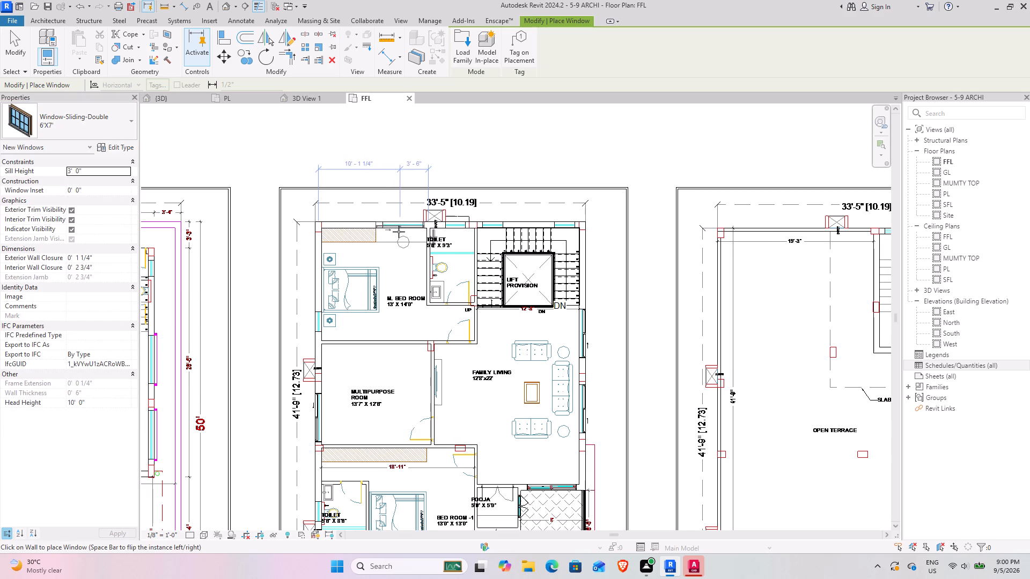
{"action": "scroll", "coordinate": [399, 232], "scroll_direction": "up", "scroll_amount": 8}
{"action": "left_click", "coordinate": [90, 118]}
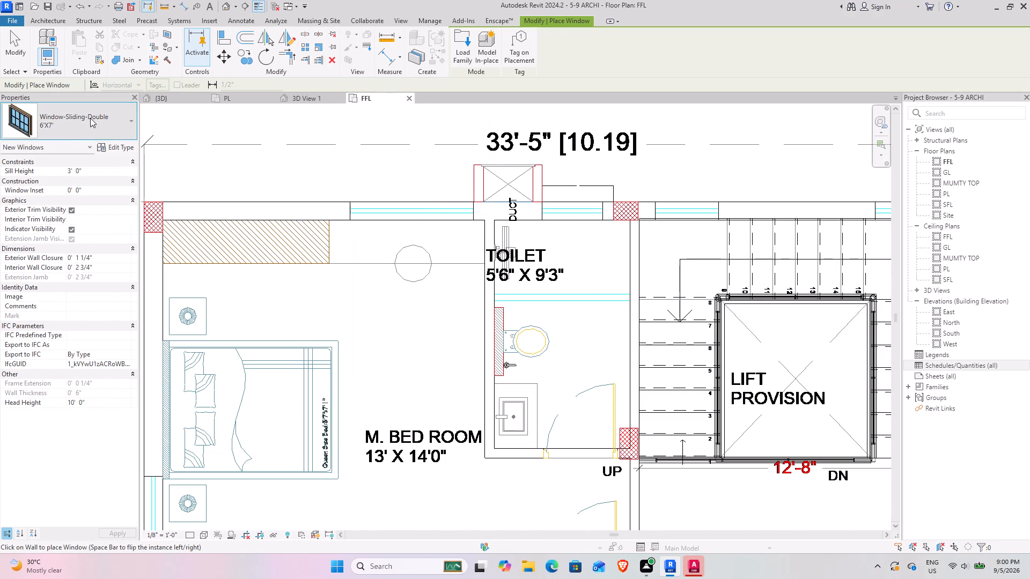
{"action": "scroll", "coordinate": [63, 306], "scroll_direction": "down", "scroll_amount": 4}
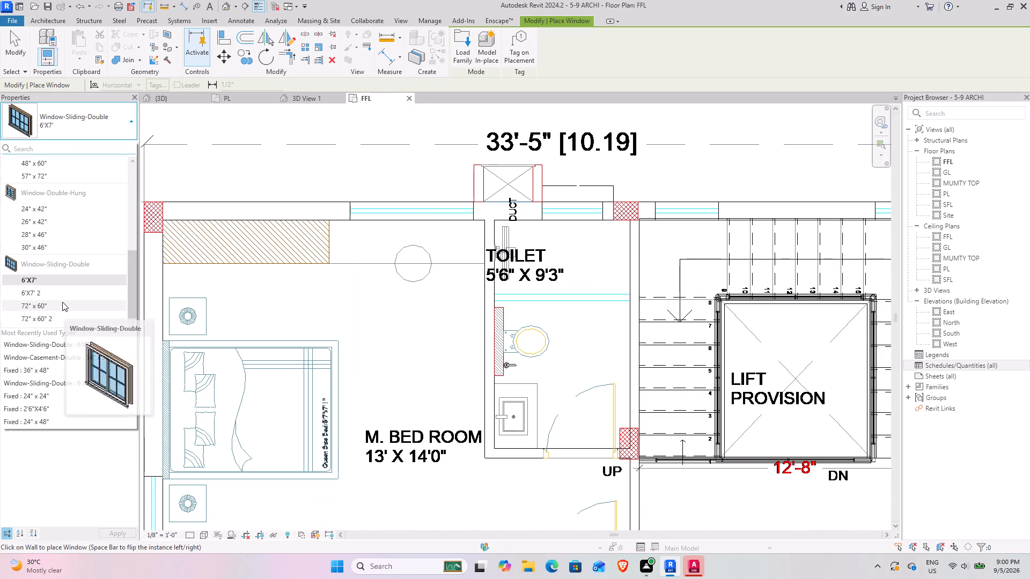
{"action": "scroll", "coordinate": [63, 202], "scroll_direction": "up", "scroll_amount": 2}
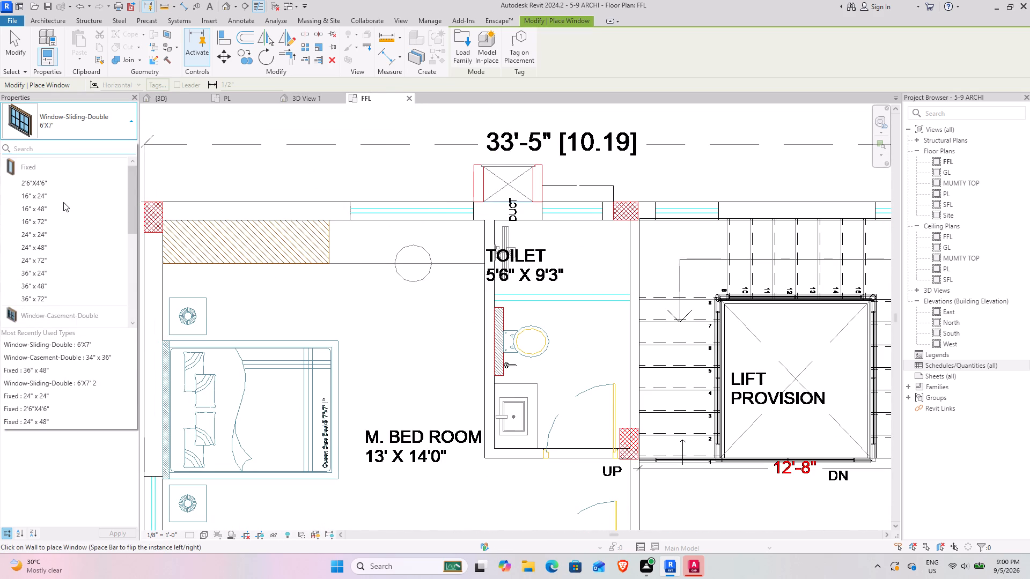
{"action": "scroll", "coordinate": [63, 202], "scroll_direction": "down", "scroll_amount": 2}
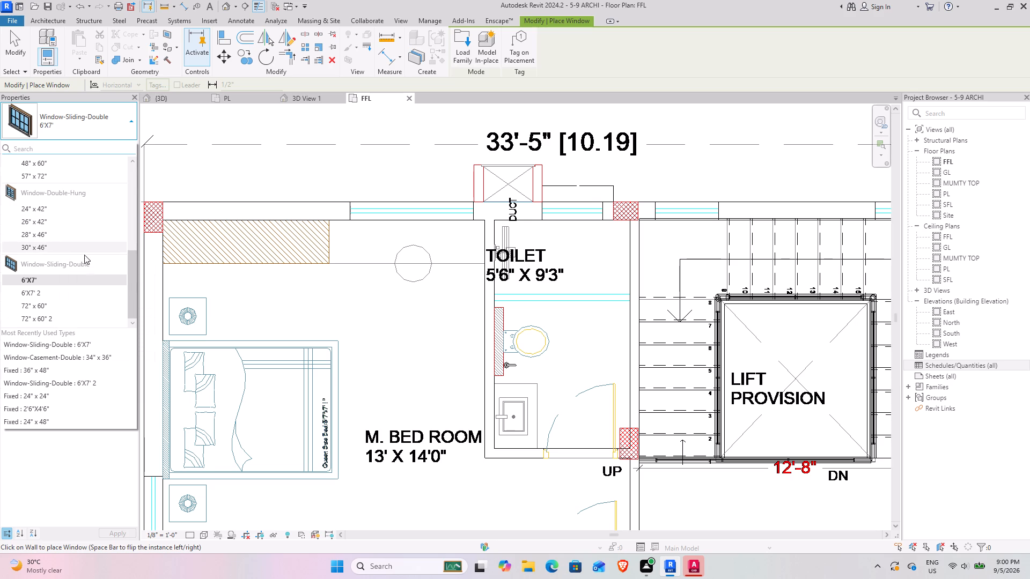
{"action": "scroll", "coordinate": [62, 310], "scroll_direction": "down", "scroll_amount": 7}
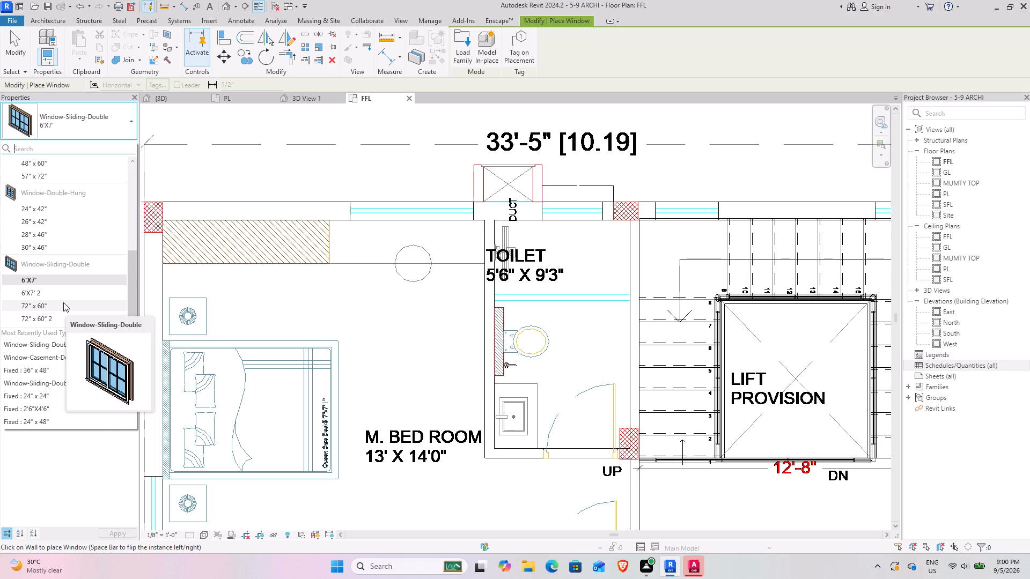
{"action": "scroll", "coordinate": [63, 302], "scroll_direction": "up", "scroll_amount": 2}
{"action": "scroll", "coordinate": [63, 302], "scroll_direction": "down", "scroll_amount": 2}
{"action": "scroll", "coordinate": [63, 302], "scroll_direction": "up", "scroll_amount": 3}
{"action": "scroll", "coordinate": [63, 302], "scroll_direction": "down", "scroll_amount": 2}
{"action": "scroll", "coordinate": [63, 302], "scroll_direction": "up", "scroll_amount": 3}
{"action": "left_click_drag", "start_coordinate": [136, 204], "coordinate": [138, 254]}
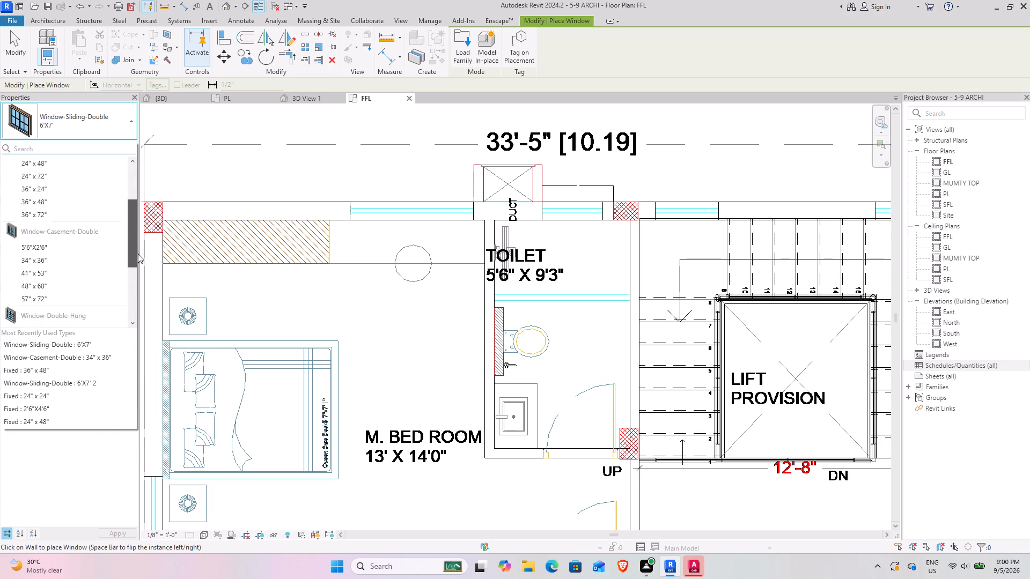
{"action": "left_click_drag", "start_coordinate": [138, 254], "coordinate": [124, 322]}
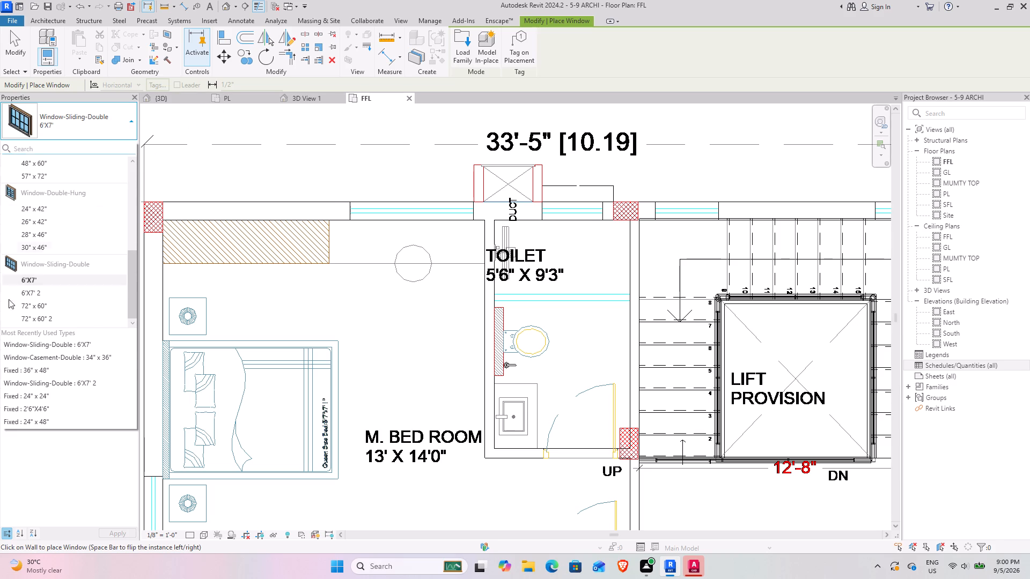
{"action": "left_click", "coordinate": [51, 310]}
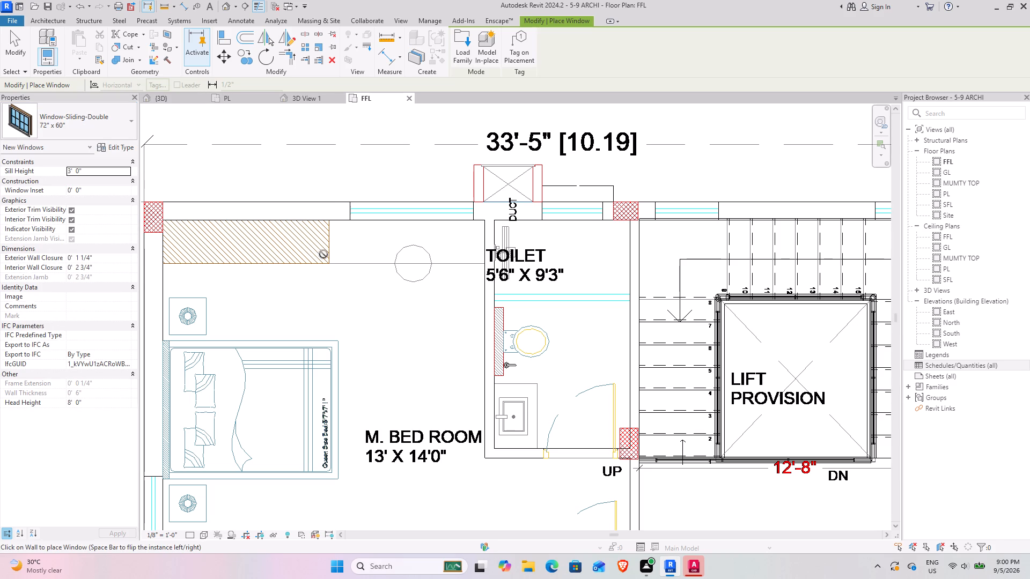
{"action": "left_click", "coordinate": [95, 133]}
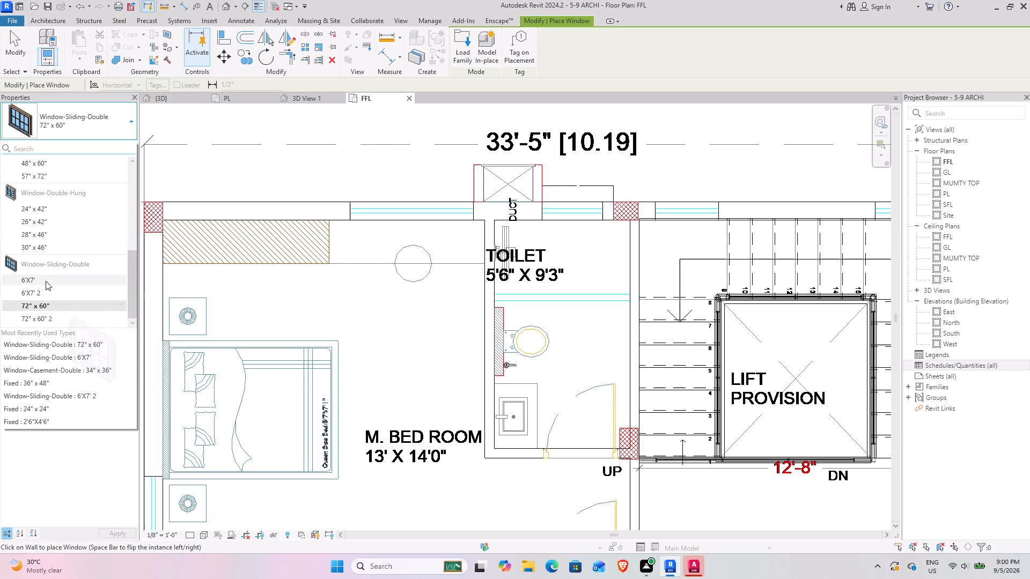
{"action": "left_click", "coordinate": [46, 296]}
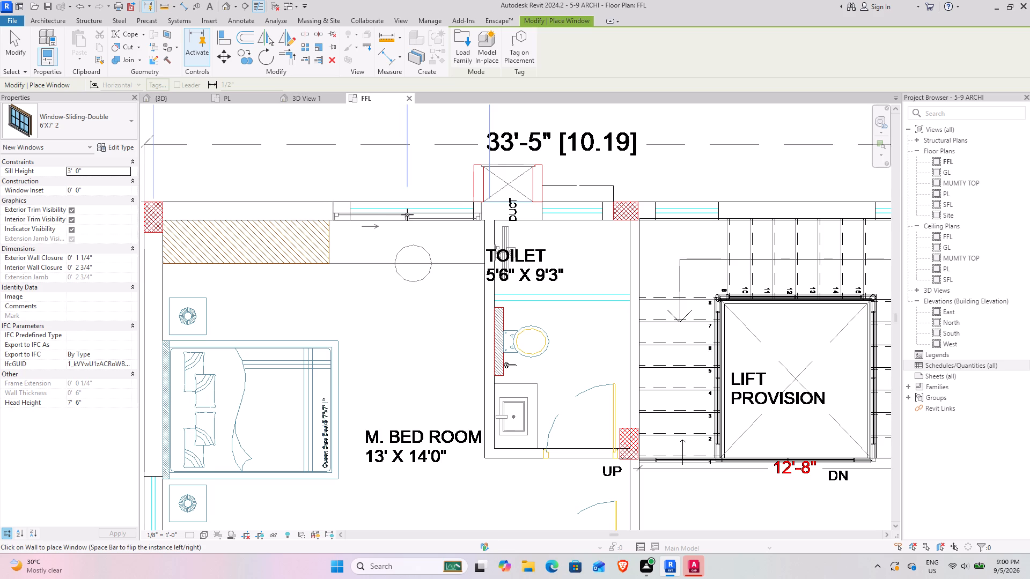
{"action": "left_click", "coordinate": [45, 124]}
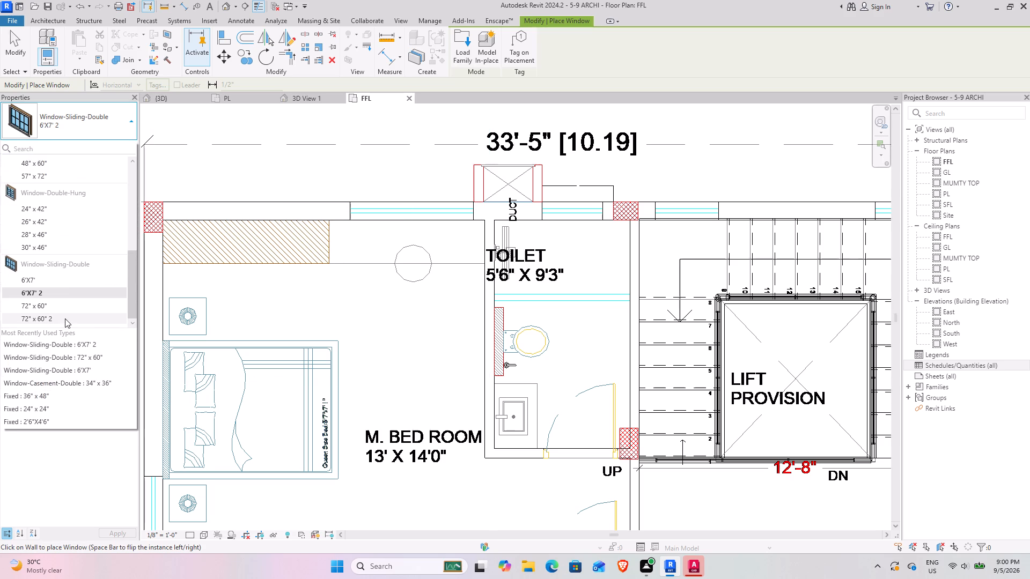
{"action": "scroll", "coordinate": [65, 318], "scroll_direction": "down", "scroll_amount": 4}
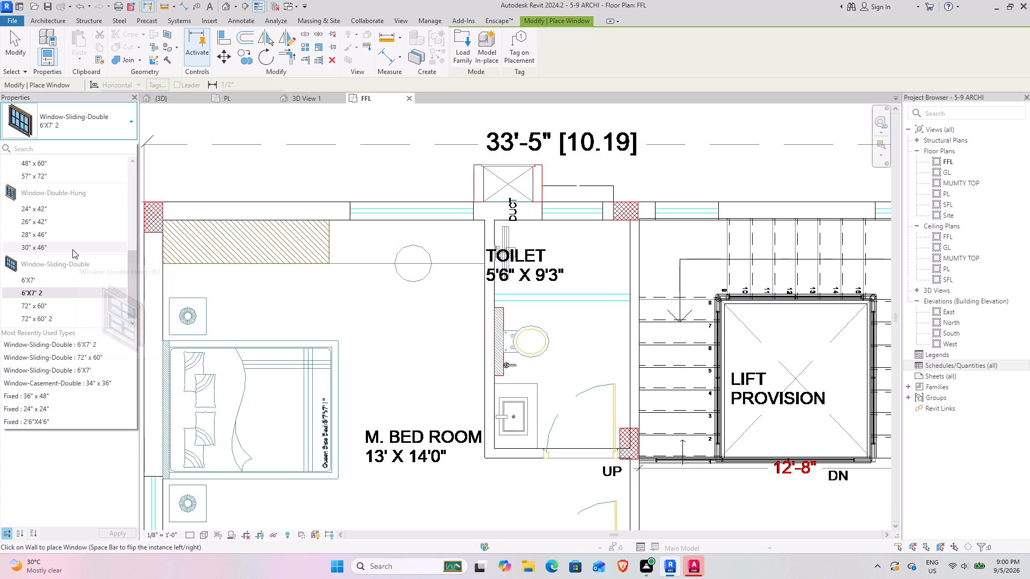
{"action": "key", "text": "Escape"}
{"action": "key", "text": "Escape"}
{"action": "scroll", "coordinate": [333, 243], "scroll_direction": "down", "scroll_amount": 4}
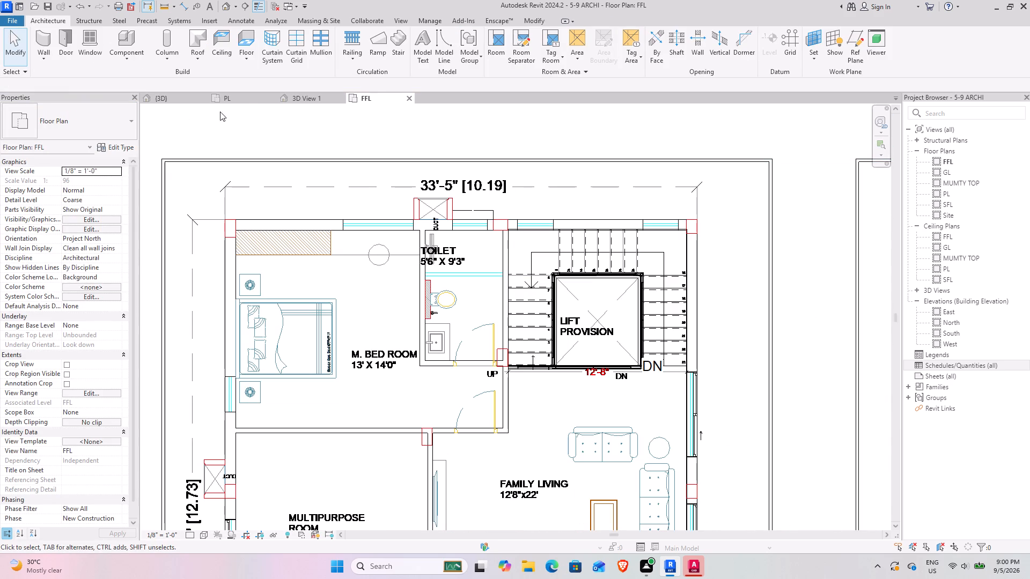
In the 3D view, copy the ground-floor sliding double window in the rear wall and paste it aligned to level FFL.
{"action": "left_click", "coordinate": [174, 95]}
{"action": "middle_click_drag", "start_coordinate": [566, 405], "coordinate": [477, 300], "text": "shift"}
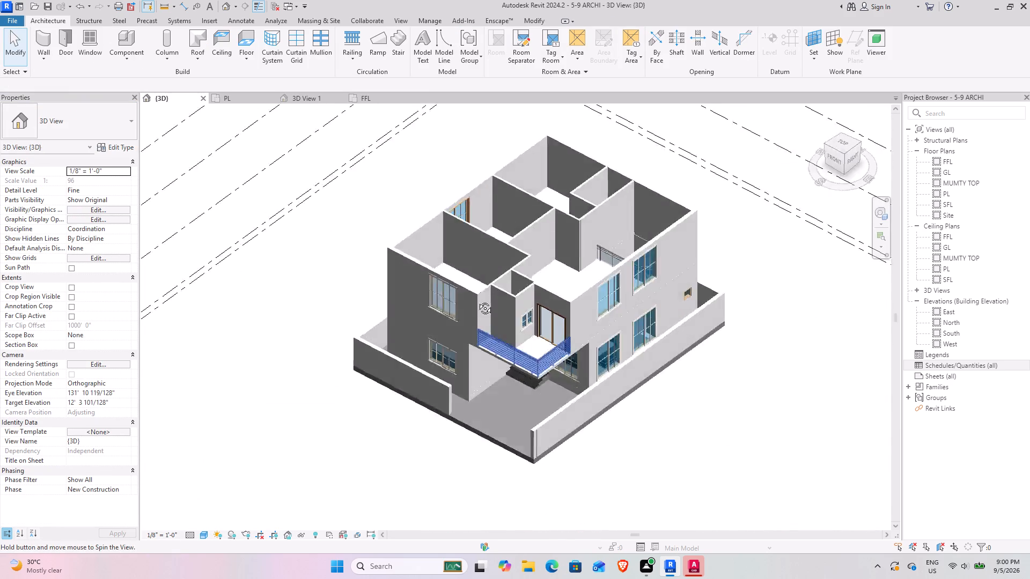
{"action": "middle_click_drag", "start_coordinate": [477, 300], "coordinate": [379, 253], "text": "shift"}
{"action": "middle_click_drag", "start_coordinate": [591, 338], "coordinate": [331, 308], "text": "shift"}
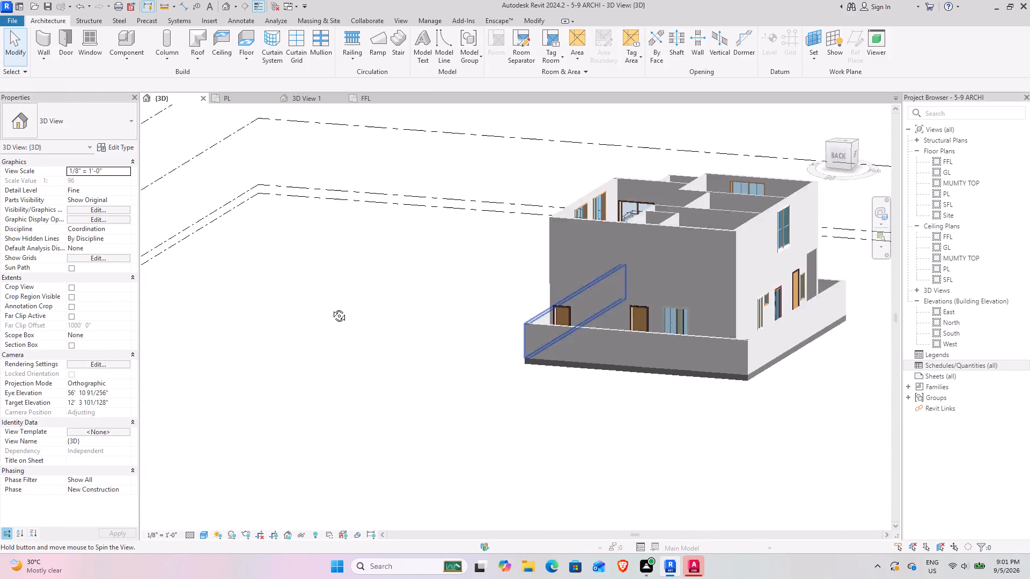
{"action": "middle_click_drag", "start_coordinate": [331, 308], "coordinate": [329, 308], "text": "shift"}
{"action": "middle_click_drag", "start_coordinate": [429, 333], "coordinate": [495, 353], "text": "shift"}
{"action": "left_click", "coordinate": [710, 308]}
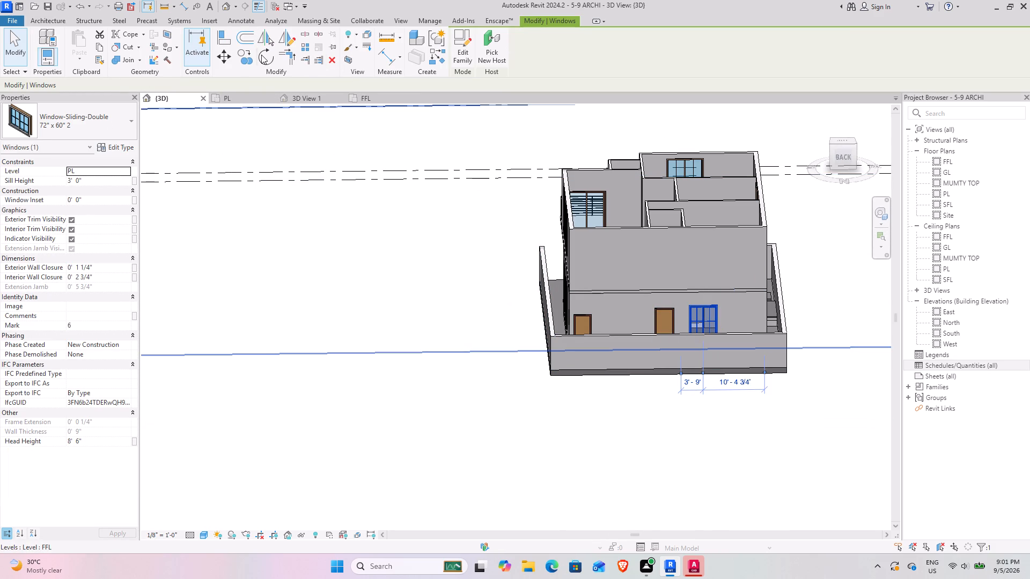
{"action": "left_click", "coordinate": [104, 48]}
{"action": "left_click", "coordinate": [75, 58]}
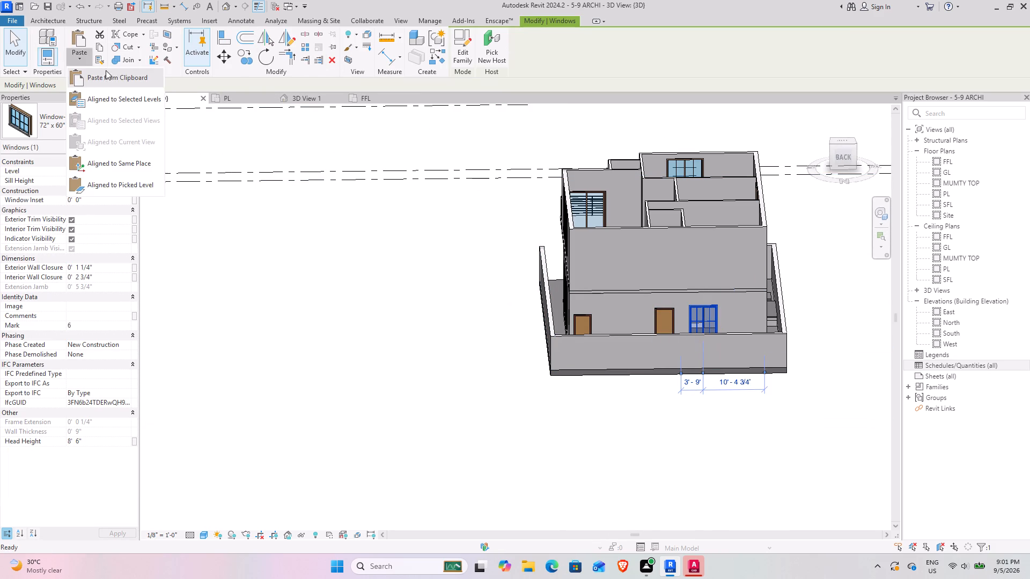
{"action": "left_click", "coordinate": [112, 93]}
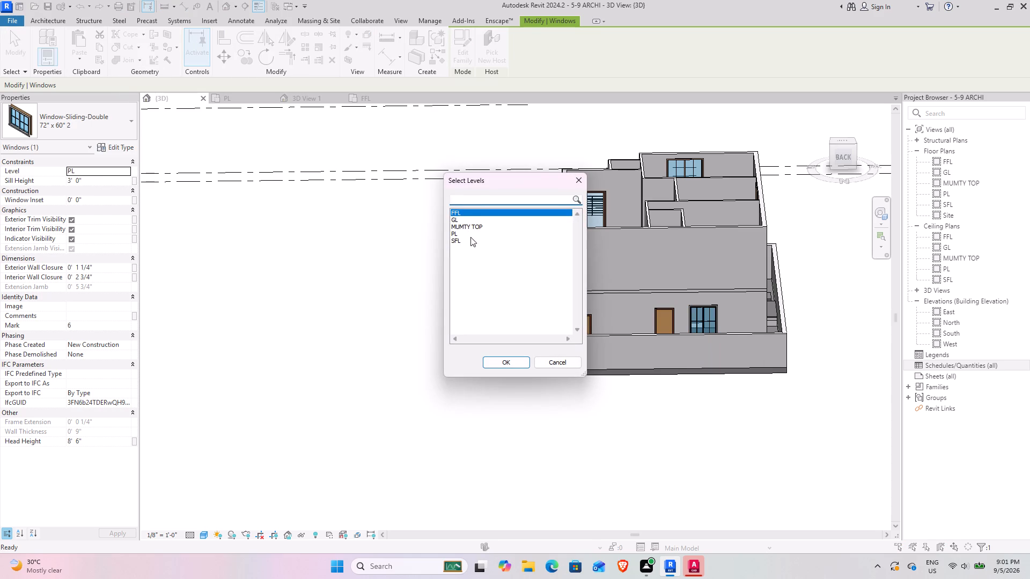
{"action": "left_click", "coordinate": [505, 360]}
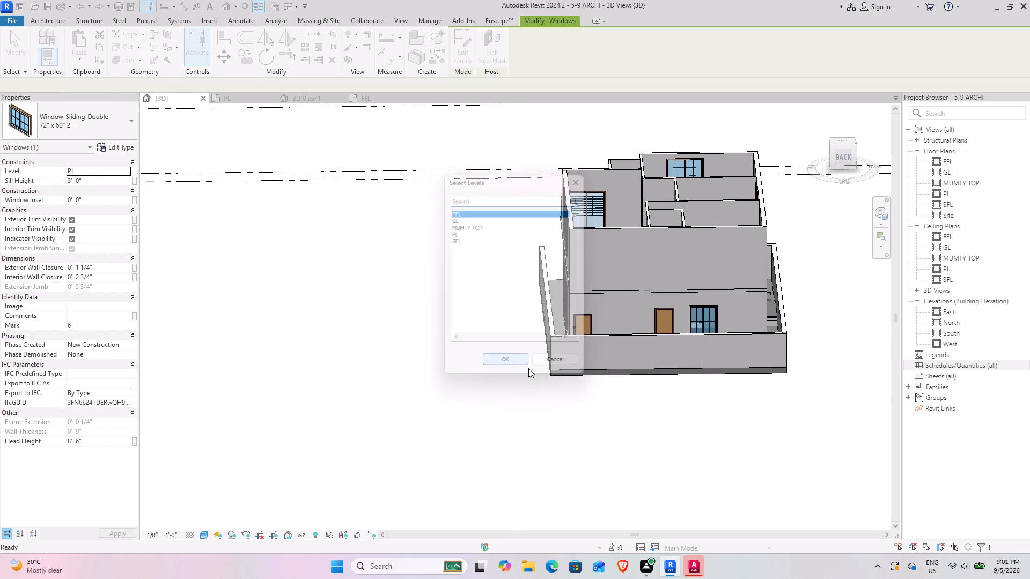
{"action": "left_click", "coordinate": [656, 469]}
Examine the first floor in 3D and in the FFL plan for outer-wall openings that still need windows.
{"action": "middle_click_drag", "start_coordinate": [515, 411], "coordinate": [561, 402], "text": "shift"}
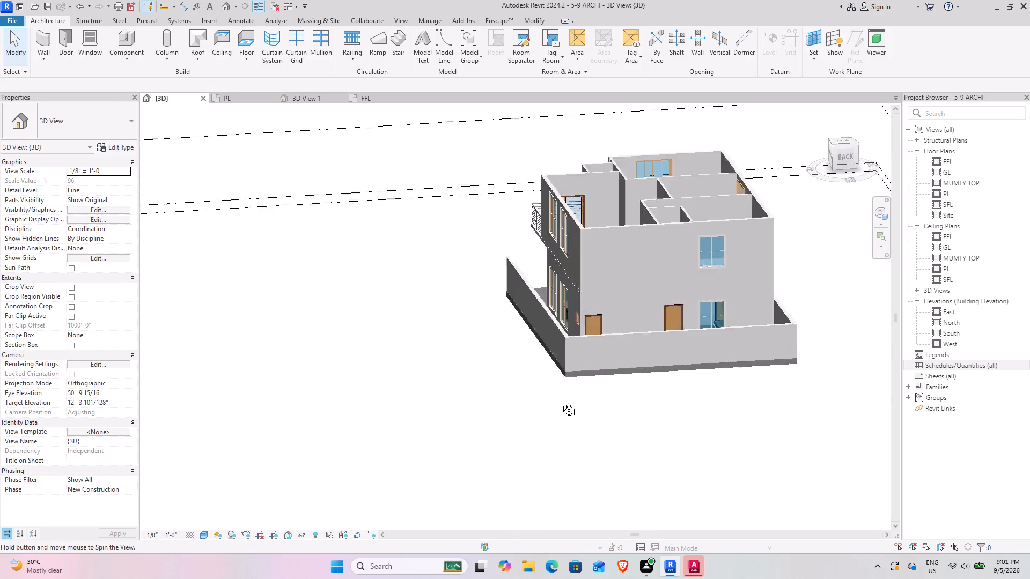
{"action": "middle_click_drag", "start_coordinate": [561, 402], "coordinate": [877, 444], "text": "shift"}
{"action": "scroll", "coordinate": [749, 421], "scroll_direction": "down", "scroll_amount": 1, "text": "shift"}
{"action": "middle_click_drag", "start_coordinate": [745, 426], "coordinate": [688, 507], "text": "shift"}
{"action": "middle_click_drag", "start_coordinate": [534, 249], "coordinate": [541, 280]}
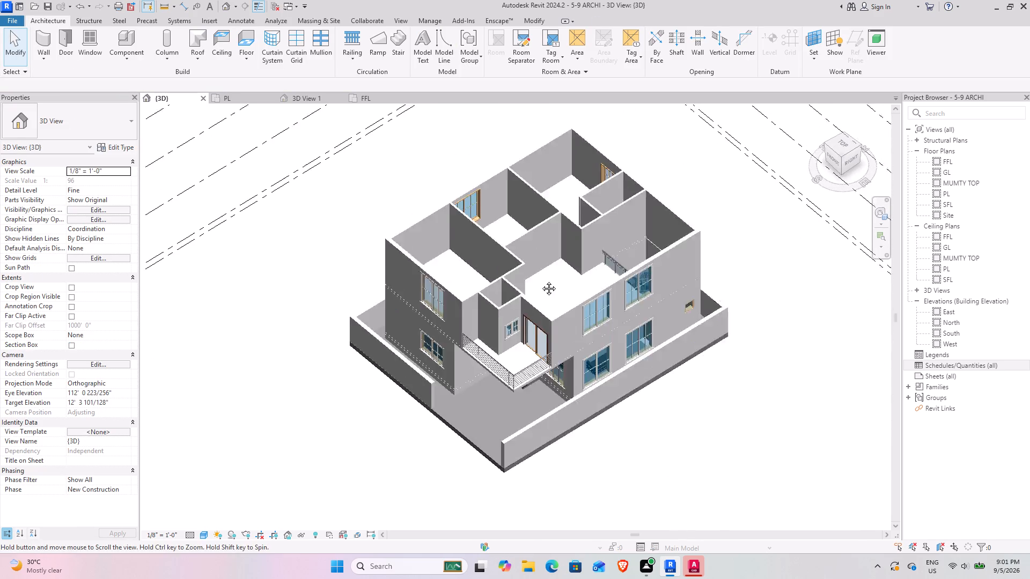
{"action": "middle_click_drag", "start_coordinate": [541, 280], "coordinate": [538, 417]}
{"action": "scroll", "coordinate": [607, 329], "scroll_direction": "up", "scroll_amount": 4}
{"action": "middle_click_drag", "start_coordinate": [510, 398], "coordinate": [644, 454], "text": "shift"}
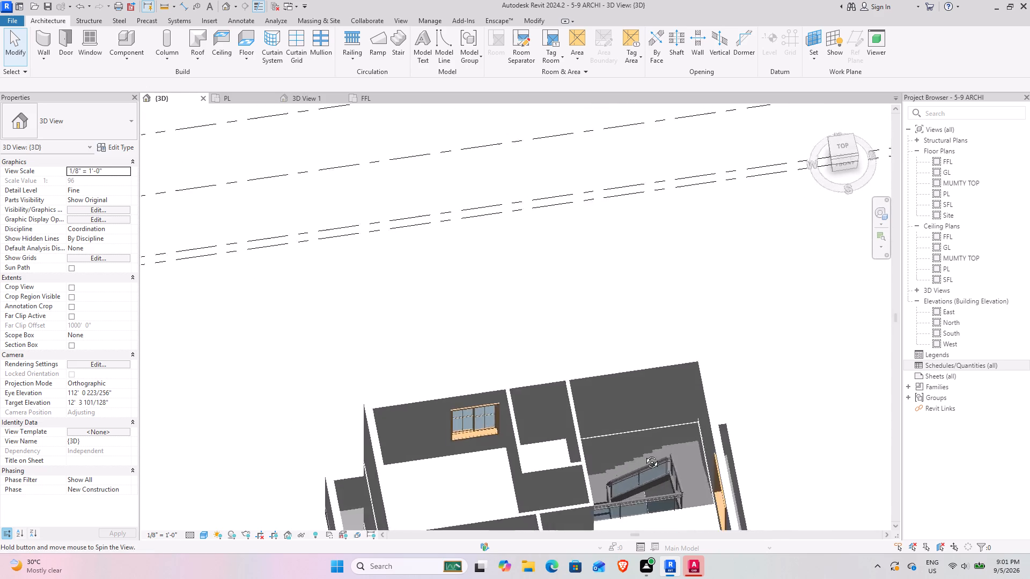
{"action": "middle_click_drag", "start_coordinate": [644, 454], "coordinate": [517, 380], "text": "shift"}
{"action": "middle_click_drag", "start_coordinate": [525, 425], "coordinate": [457, 273]}
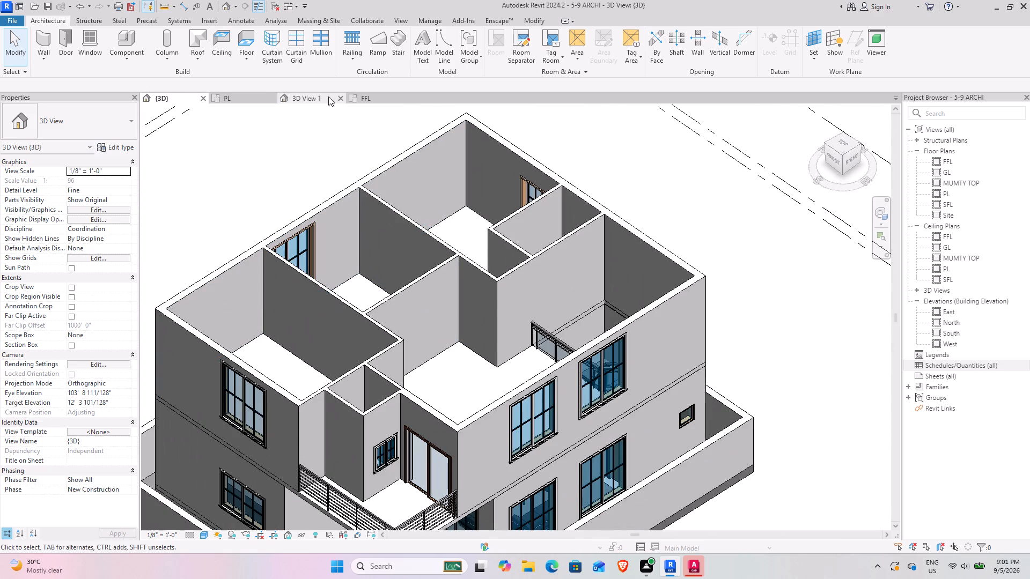
{"action": "left_click", "coordinate": [365, 96]}
{"action": "scroll", "coordinate": [373, 267], "scroll_direction": "down", "scroll_amount": 3}
{"action": "middle_click_drag", "start_coordinate": [347, 294], "coordinate": [336, 216]}
{"action": "scroll", "coordinate": [267, 275], "scroll_direction": "up", "scroll_amount": 3}
{"action": "scroll", "coordinate": [292, 324], "scroll_direction": "up", "scroll_amount": 4}
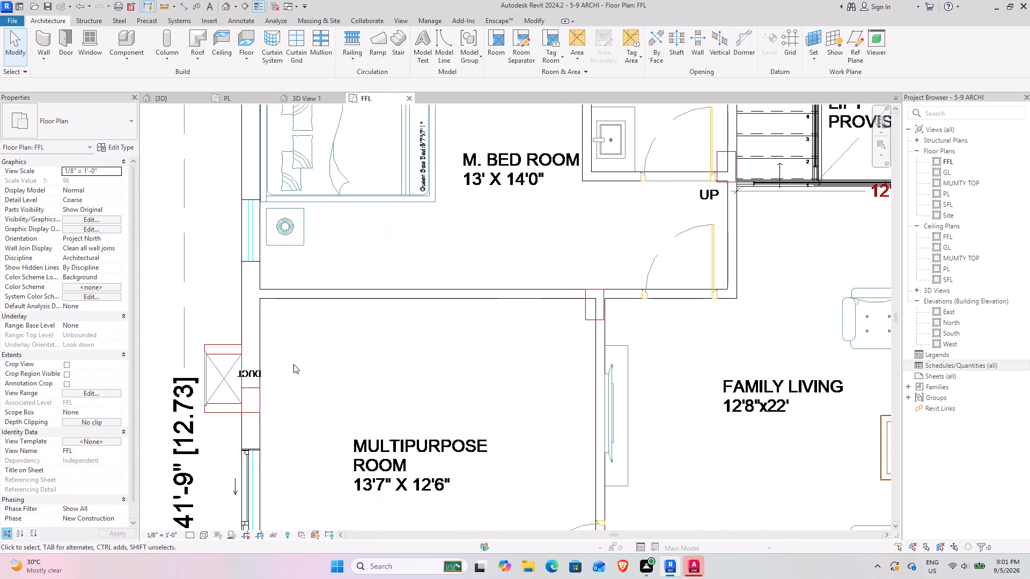
{"action": "middle_click_drag", "start_coordinate": [278, 364], "coordinate": [274, 244]}
{"action": "scroll", "coordinate": [285, 267], "scroll_direction": "down", "scroll_amount": 4}
{"action": "middle_click_drag", "start_coordinate": [296, 325], "coordinate": [417, 352]}
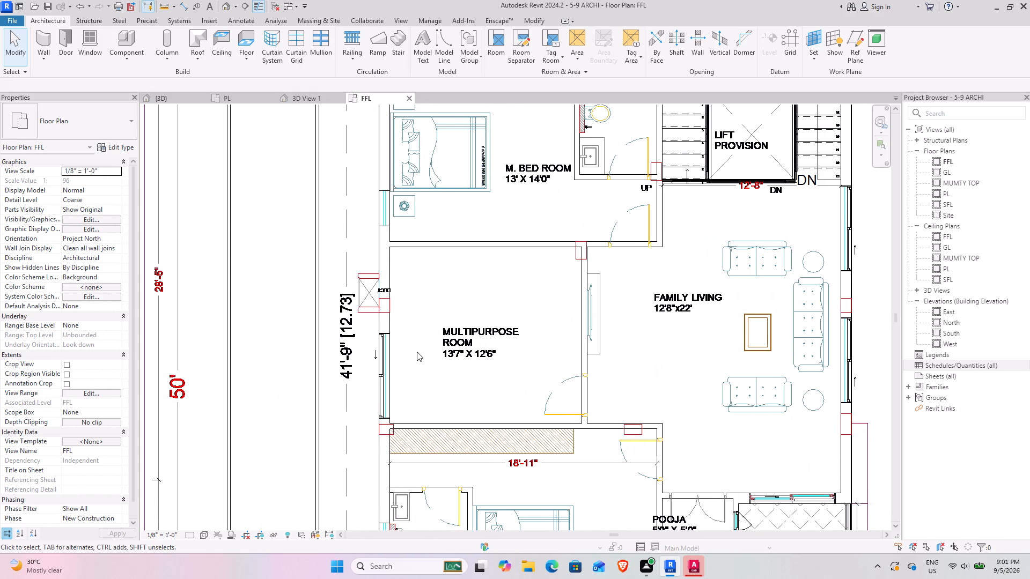
{"action": "middle_click_drag", "start_coordinate": [392, 355], "coordinate": [342, 242]}
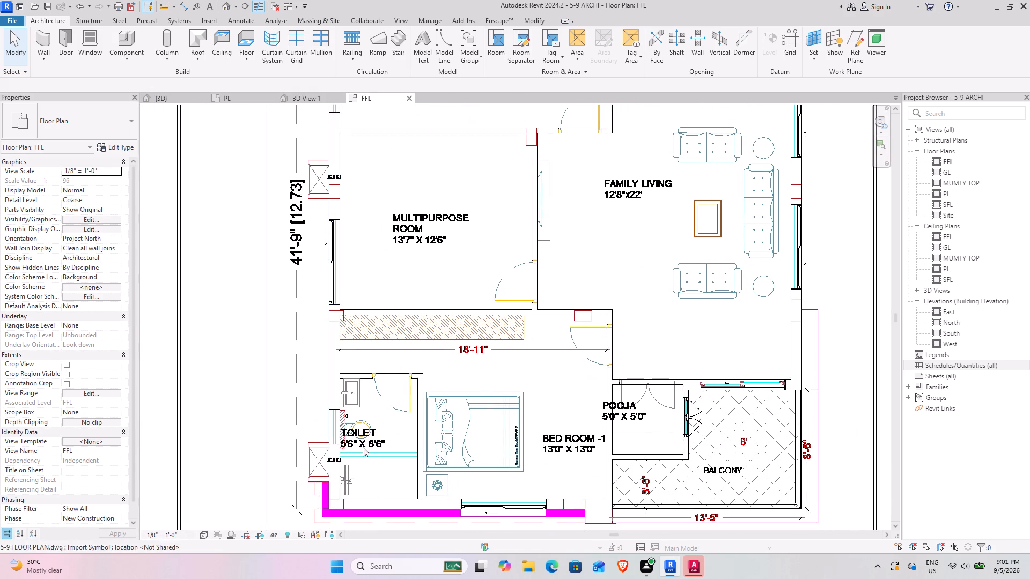
{"action": "middle_click_drag", "start_coordinate": [355, 496], "coordinate": [315, 422]}
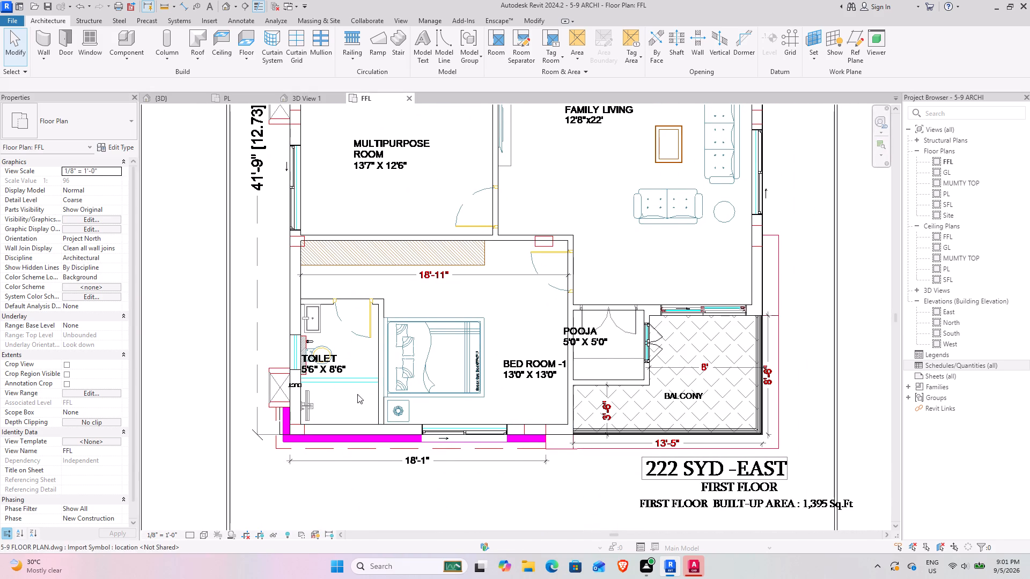
Using the ground-floor 5'6"X2'6" double casement window as the source, place a similar one in the M. Bed Room's side-wall opening in FFL.
{"action": "left_click", "coordinate": [168, 100]}
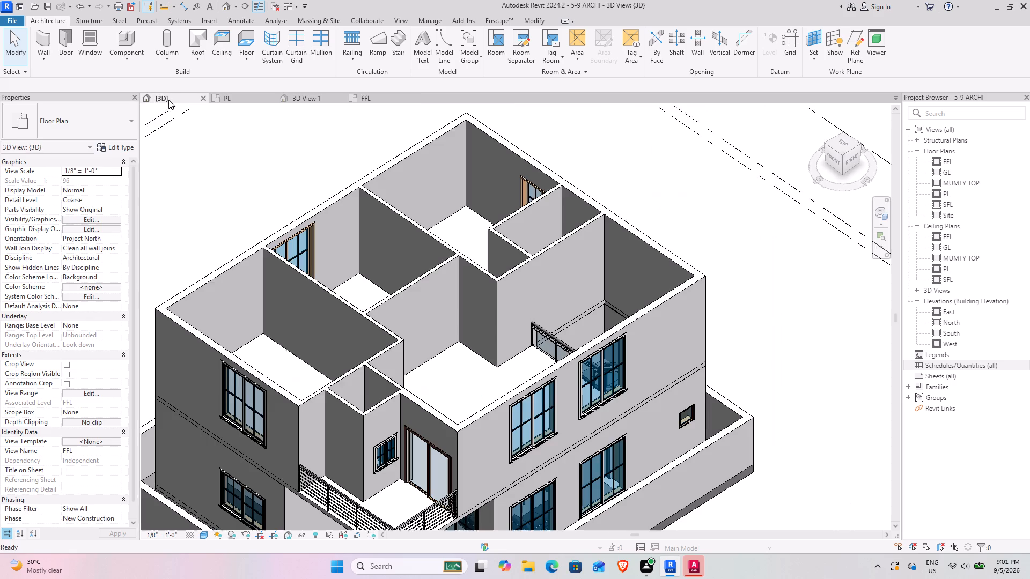
{"action": "scroll", "coordinate": [340, 373], "scroll_direction": "down", "scroll_amount": 4}
{"action": "middle_click_drag", "start_coordinate": [301, 375], "coordinate": [513, 356], "text": "shift"}
{"action": "middle_click_drag", "start_coordinate": [521, 395], "coordinate": [518, 242]}
{"action": "scroll", "coordinate": [452, 362], "scroll_direction": "up", "scroll_amount": 4}
{"action": "middle_click_drag", "start_coordinate": [395, 369], "coordinate": [461, 285], "text": "shift"}
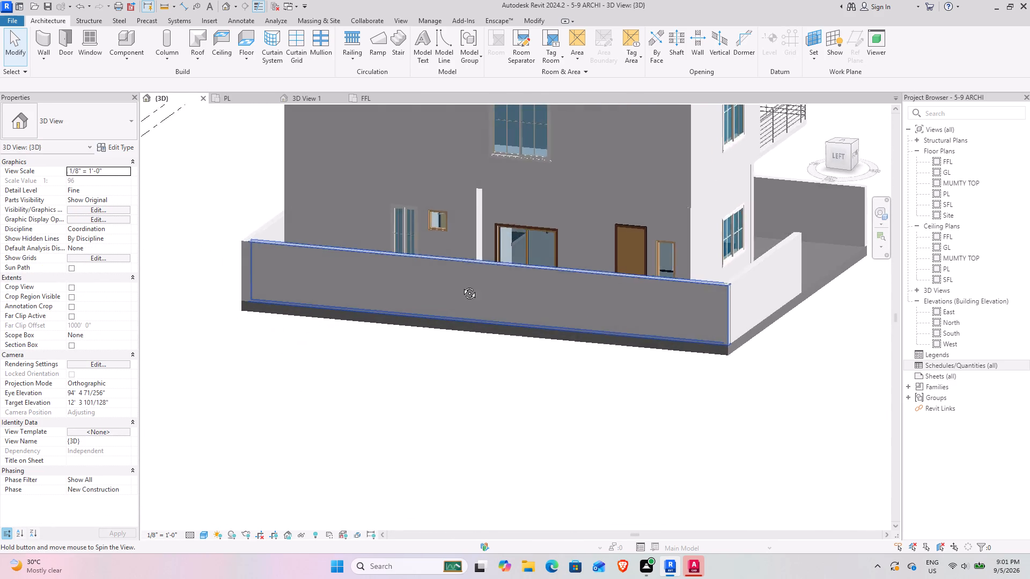
{"action": "middle_click_drag", "start_coordinate": [461, 285], "coordinate": [468, 321], "text": "shift"}
{"action": "left_click", "coordinate": [416, 249]}
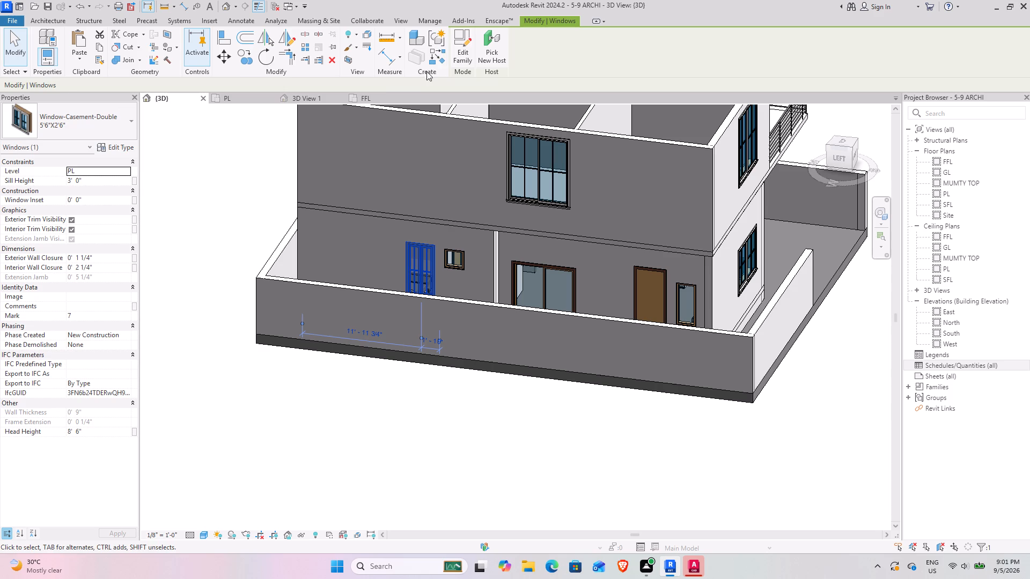
{"action": "left_click", "coordinate": [437, 60]}
{"action": "left_click", "coordinate": [366, 99]}
{"action": "middle_click_drag", "start_coordinate": [341, 209], "coordinate": [422, 403]}
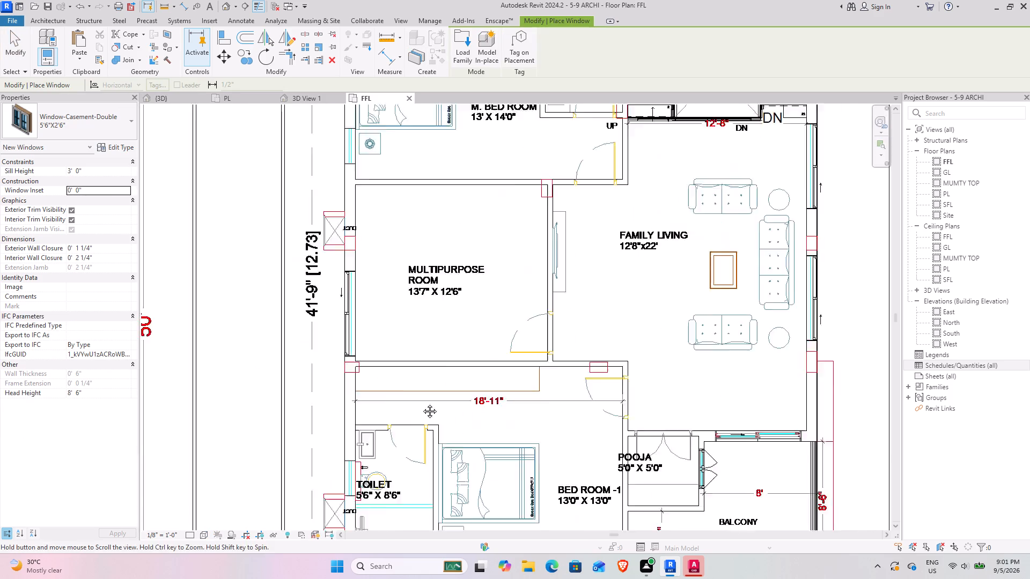
{"action": "middle_click_drag", "start_coordinate": [422, 403], "coordinate": [432, 455]}
{"action": "scroll", "coordinate": [386, 268], "scroll_direction": "up", "scroll_amount": 7}
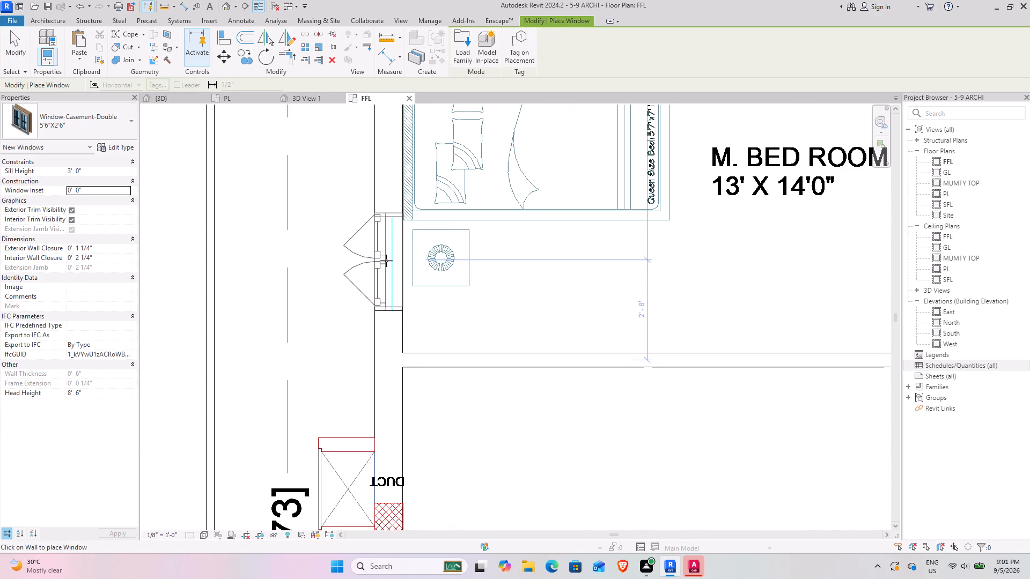
{"action": "left_click", "coordinate": [385, 264]}
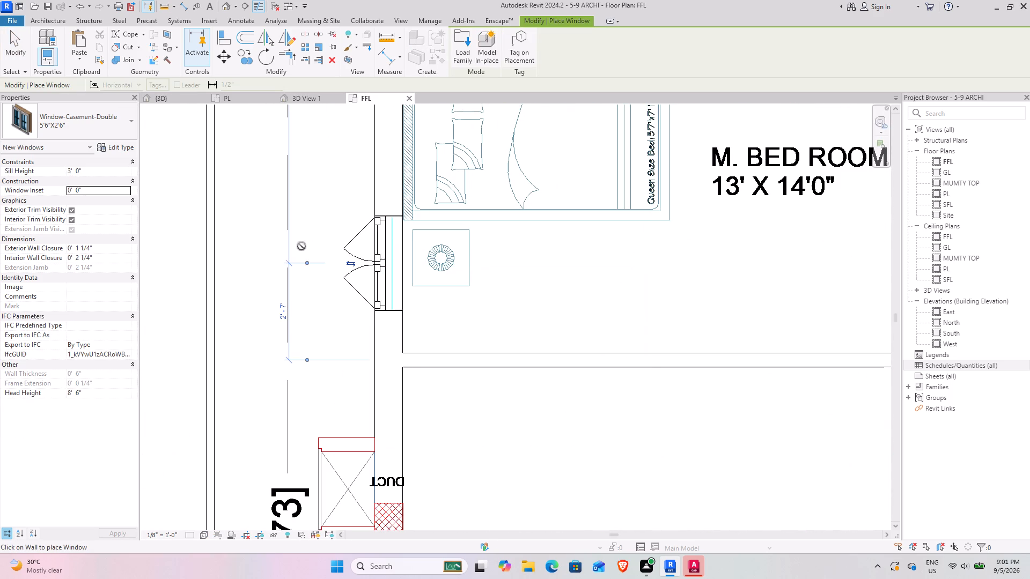
{"action": "scroll", "coordinate": [324, 273], "scroll_direction": "down", "scroll_amount": 9}
{"action": "middle_click_drag", "start_coordinate": [321, 355], "coordinate": [319, 246]}
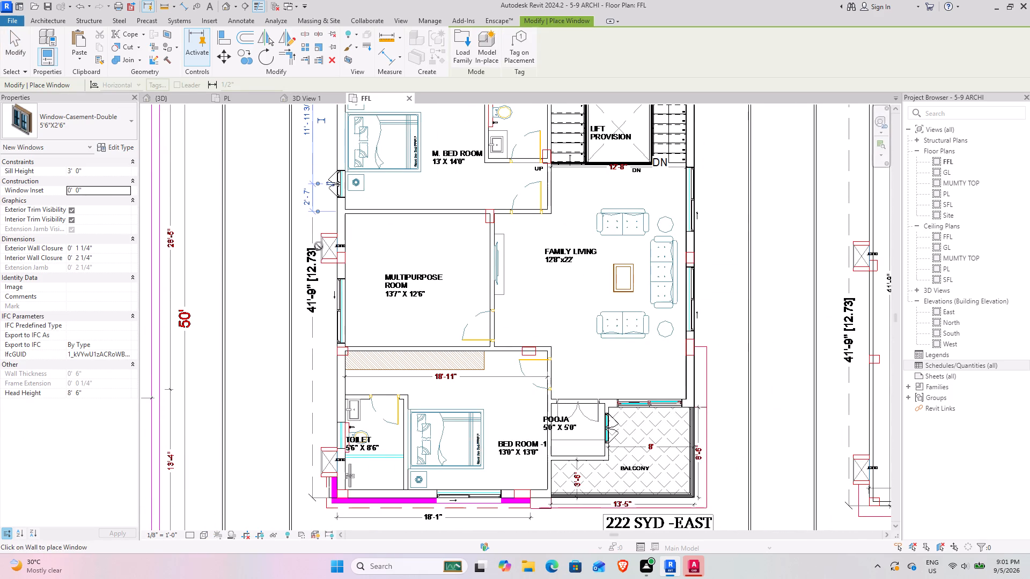
{"action": "key", "text": "Escape"}
{"action": "key", "text": "Escape"}
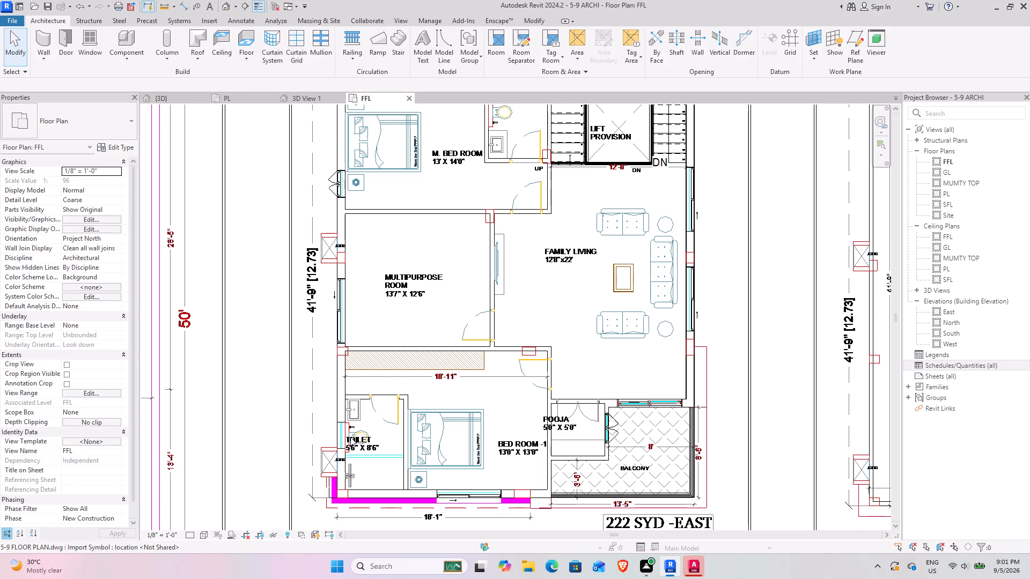
{"action": "key", "text": "Escape"}
Place a matching 5'6"X2'6" double casement window in the outer-wall opening of the toilet beside Bed Room-1.
{"action": "scroll", "coordinate": [345, 440], "scroll_direction": "up", "scroll_amount": 4}
{"action": "middle_click_drag", "start_coordinate": [339, 231], "coordinate": [369, 441]}
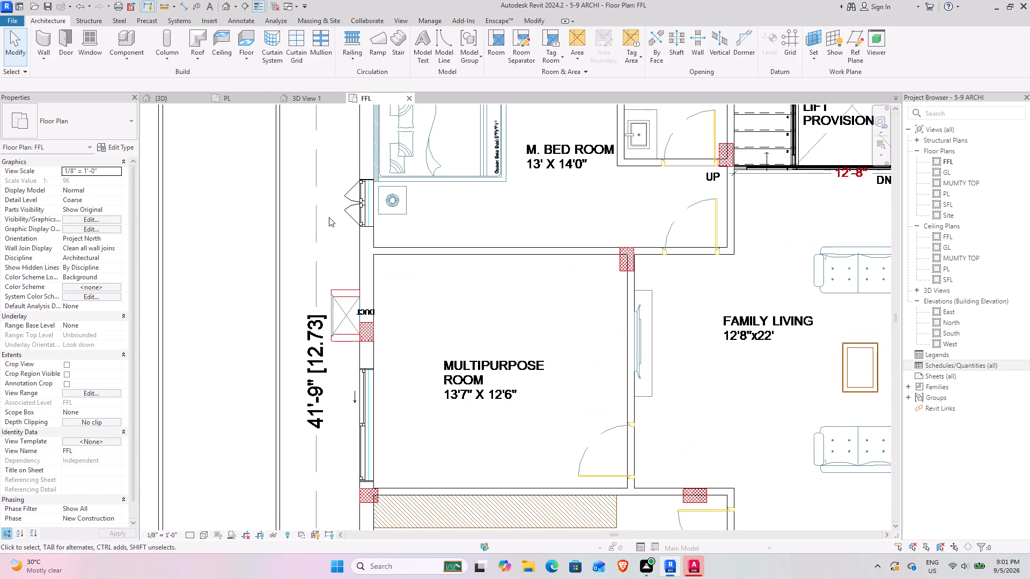
{"action": "left_click", "coordinate": [362, 211]}
{"action": "left_click", "coordinate": [435, 58]}
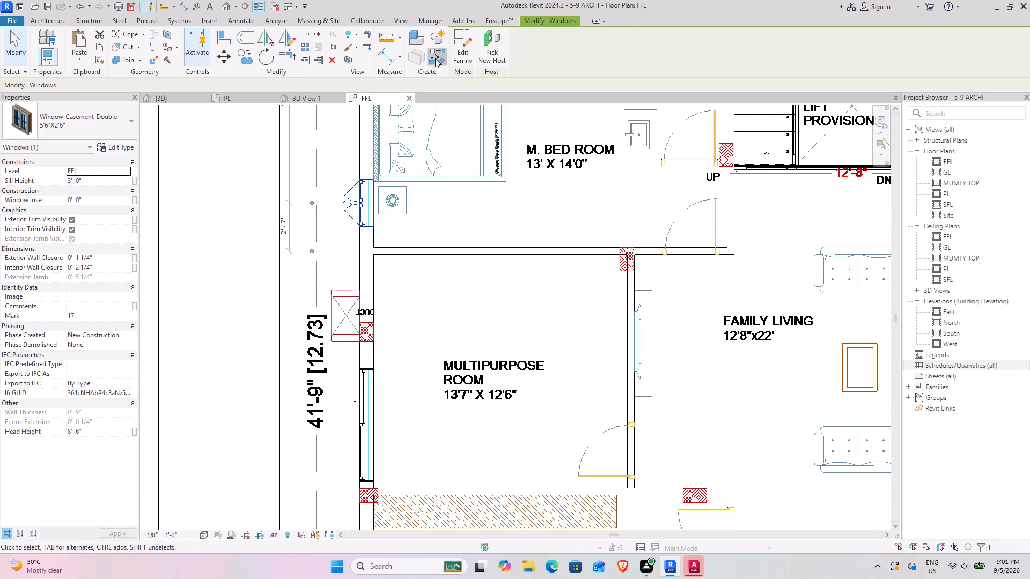
{"action": "middle_click_drag", "start_coordinate": [384, 416], "coordinate": [327, 146]}
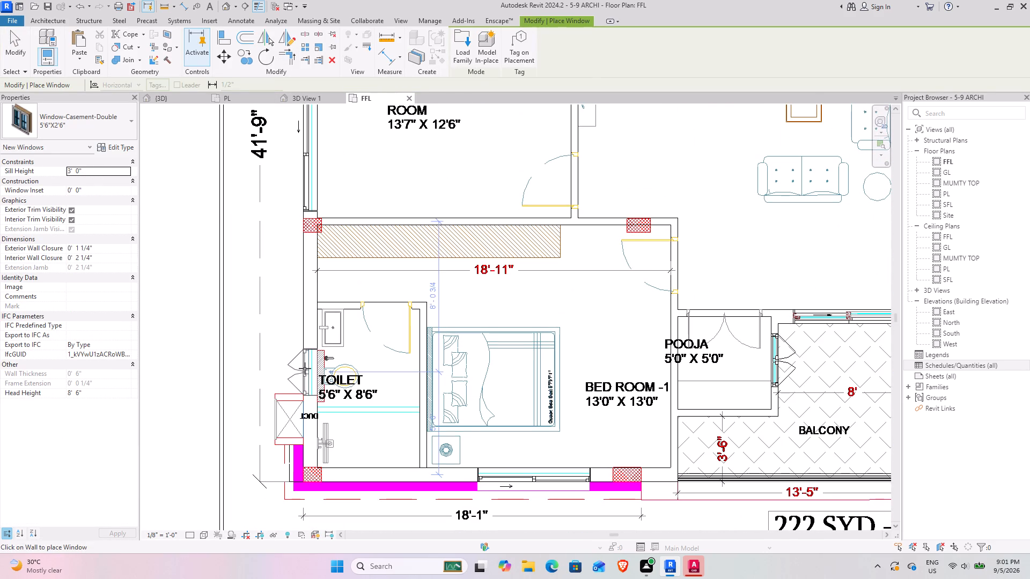
{"action": "left_click", "coordinate": [305, 368]}
{"action": "scroll", "coordinate": [315, 342], "scroll_direction": "down", "scroll_amount": 5}
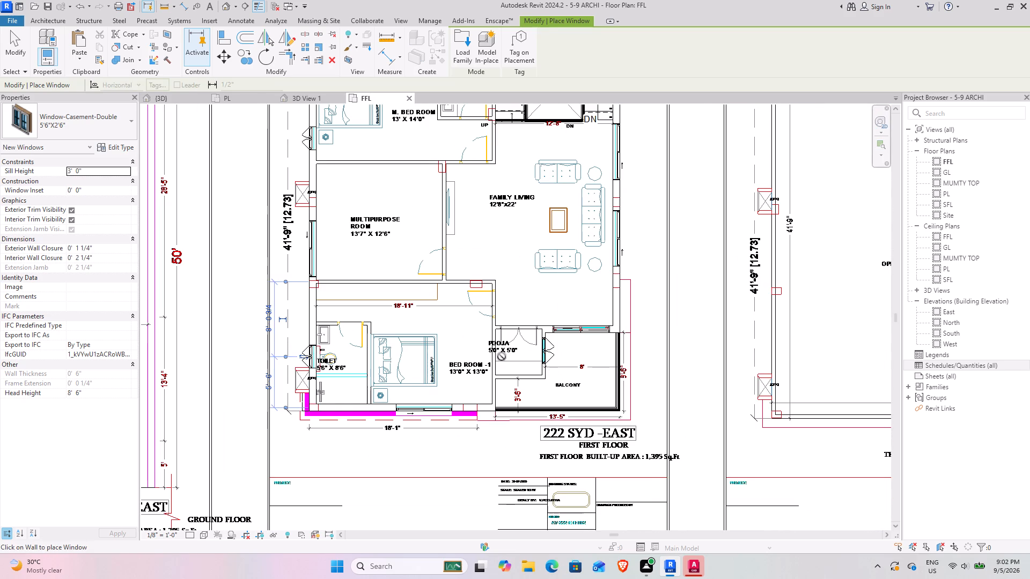
{"action": "middle_click_drag", "start_coordinate": [502, 357], "coordinate": [428, 396]}
{"action": "key", "text": "Escape"}
{"action": "key", "text": "Escape"}
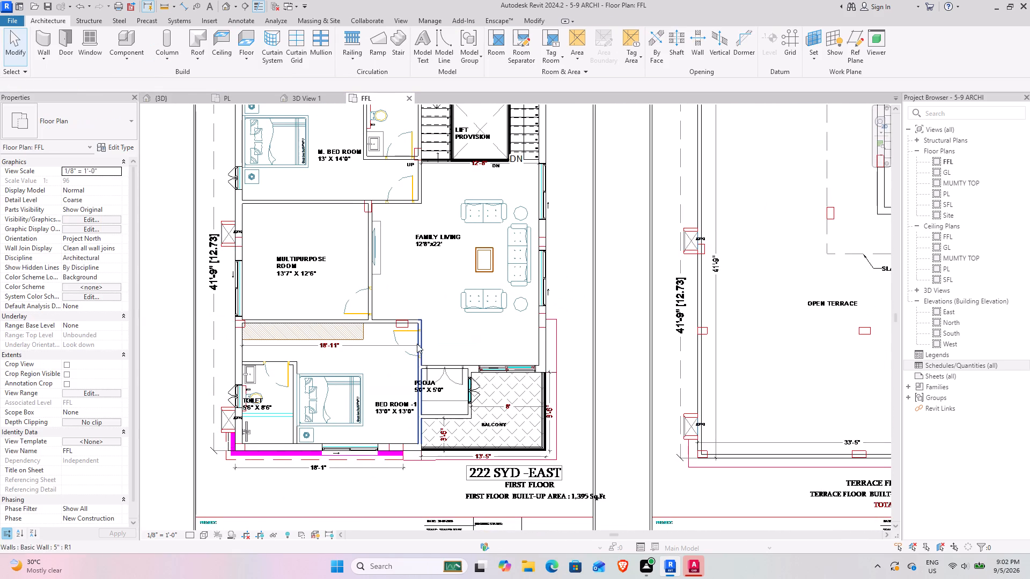
Using the ground-floor Fixed 24" x 24" window as the source, place a similar one in the M. Bed Room toilet's rear-wall opening in FFL.
{"action": "middle_click_drag", "start_coordinate": [499, 302], "coordinate": [476, 340]}
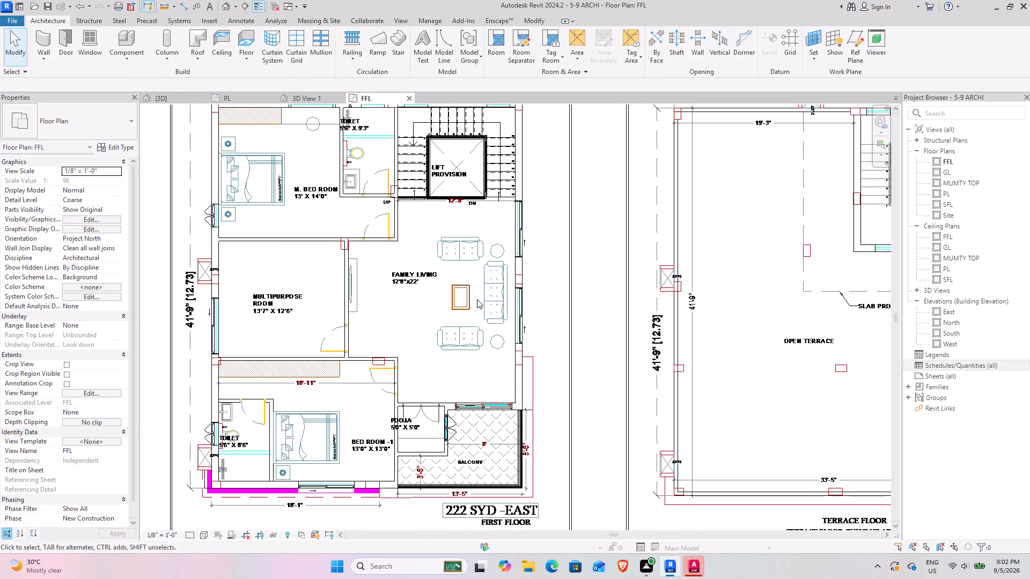
{"action": "middle_click_drag", "start_coordinate": [459, 272], "coordinate": [493, 340]}
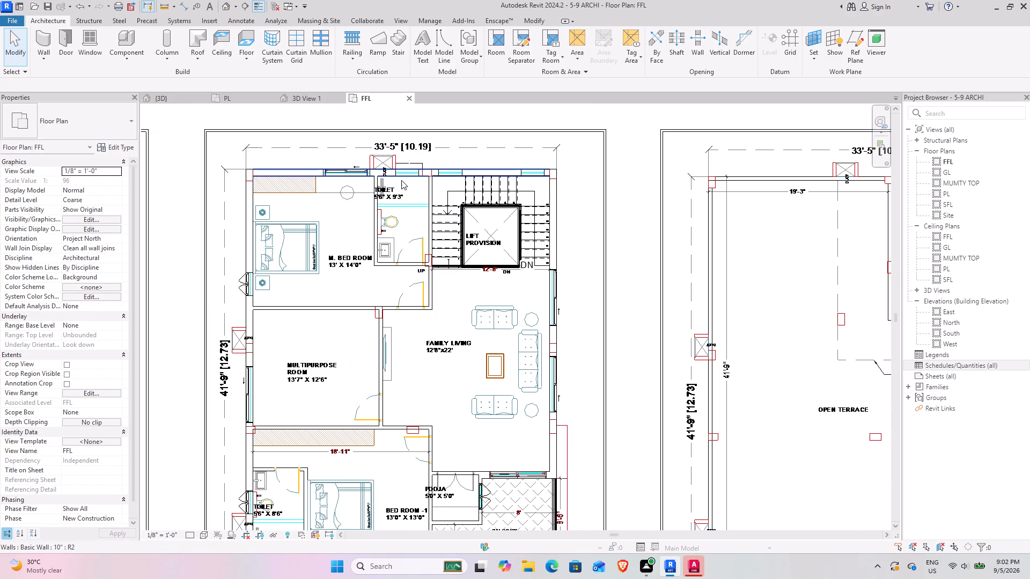
{"action": "middle_click_drag", "start_coordinate": [401, 180], "coordinate": [402, 250]}
{"action": "scroll", "coordinate": [393, 237], "scroll_direction": "up", "scroll_amount": 7}
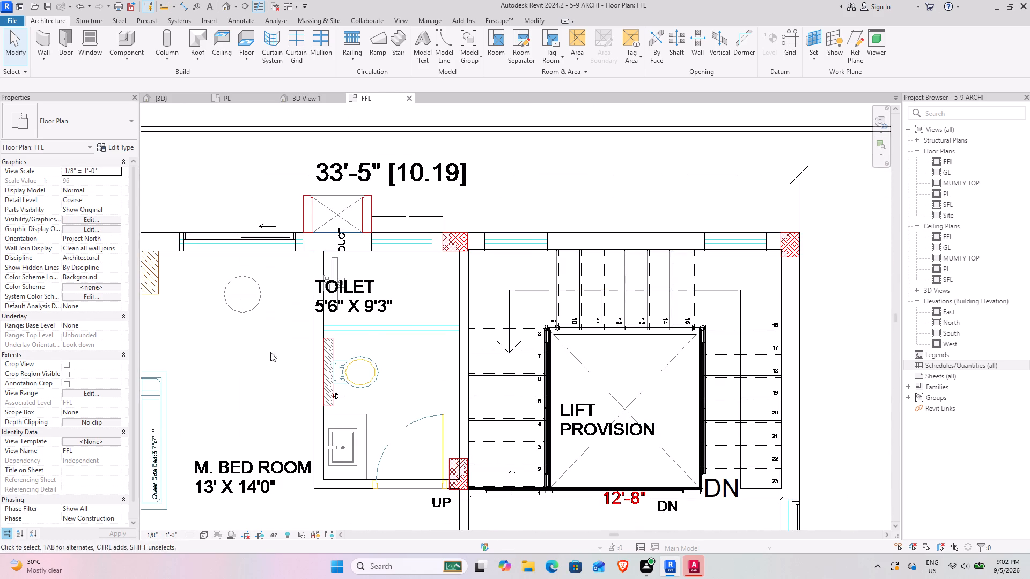
{"action": "left_click", "coordinate": [165, 95]}
{"action": "scroll", "coordinate": [540, 296], "scroll_direction": "down", "scroll_amount": 3}
{"action": "middle_click_drag", "start_coordinate": [514, 365], "coordinate": [524, 301], "text": "shift"}
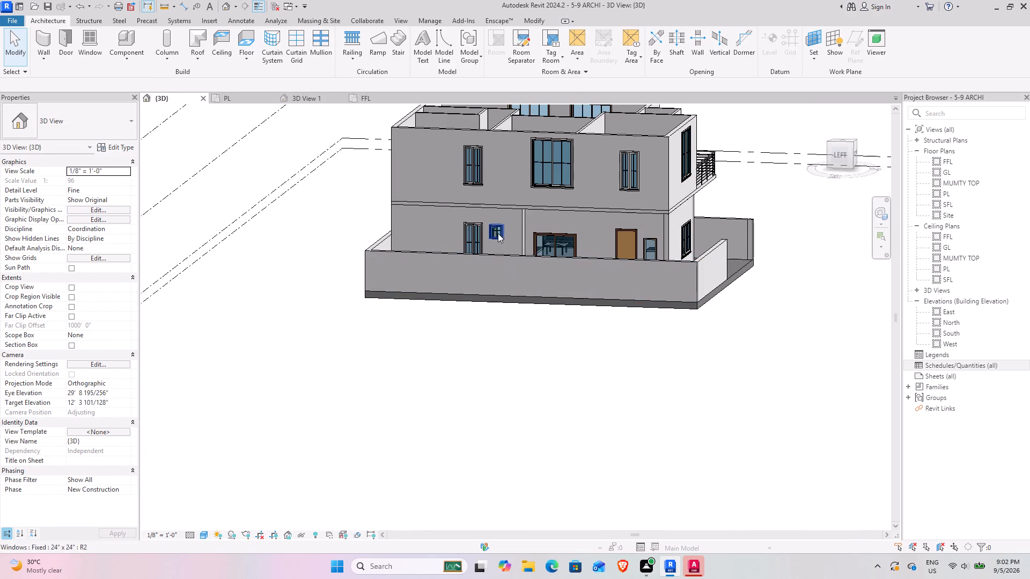
{"action": "left_click", "coordinate": [497, 231]}
{"action": "left_click", "coordinate": [444, 52]}
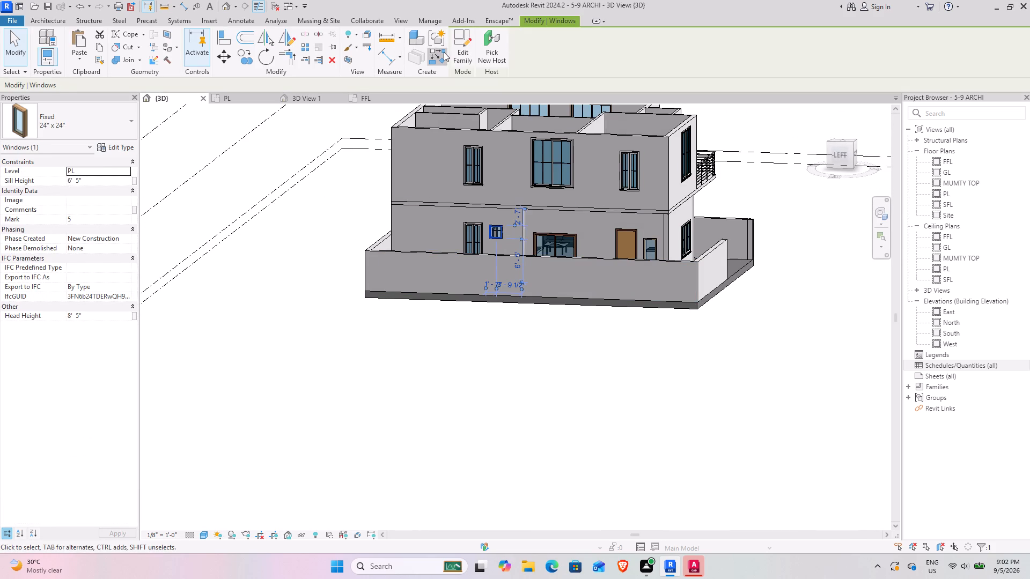
{"action": "left_click", "coordinate": [358, 92]}
{"action": "left_click", "coordinate": [359, 101]}
{"action": "scroll", "coordinate": [414, 214], "scroll_direction": "down", "scroll_amount": 4}
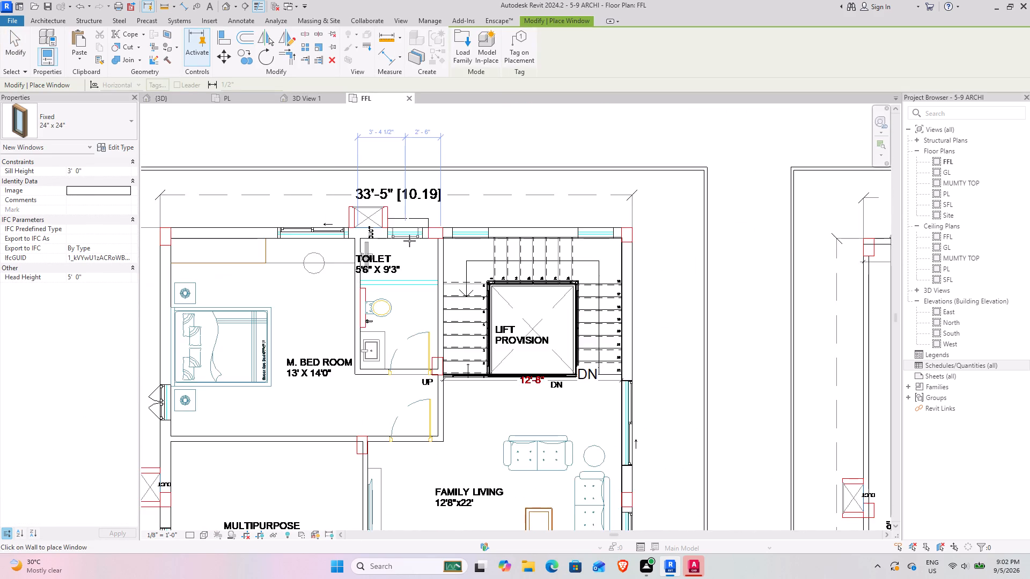
{"action": "scroll", "coordinate": [409, 233], "scroll_direction": "up", "scroll_amount": 6}
{"action": "scroll", "coordinate": [395, 298], "scroll_direction": "down", "scroll_amount": 4}
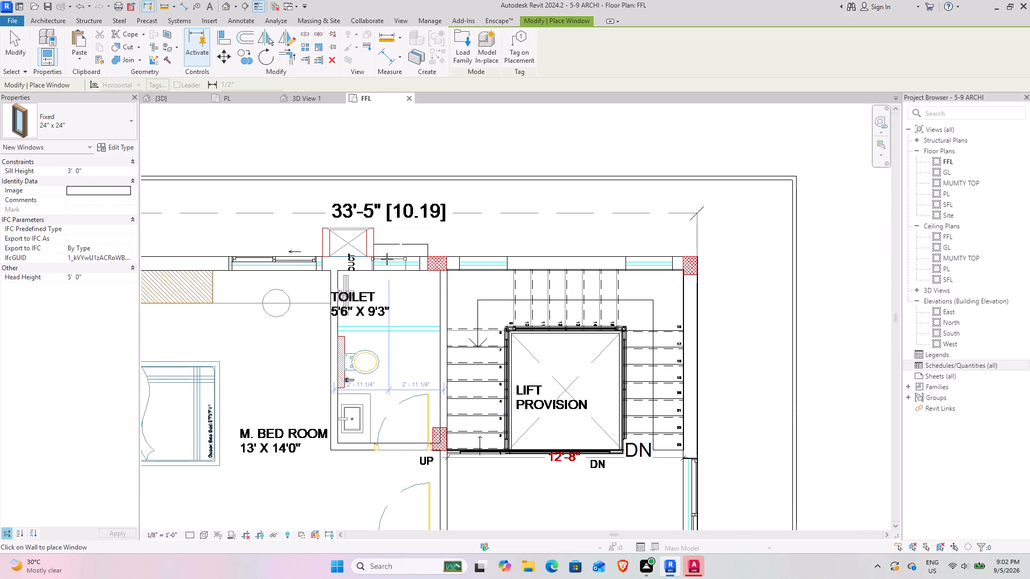
{"action": "scroll", "coordinate": [387, 259], "scroll_direction": "up", "scroll_amount": 7}
{"action": "left_click", "coordinate": [406, 257]}
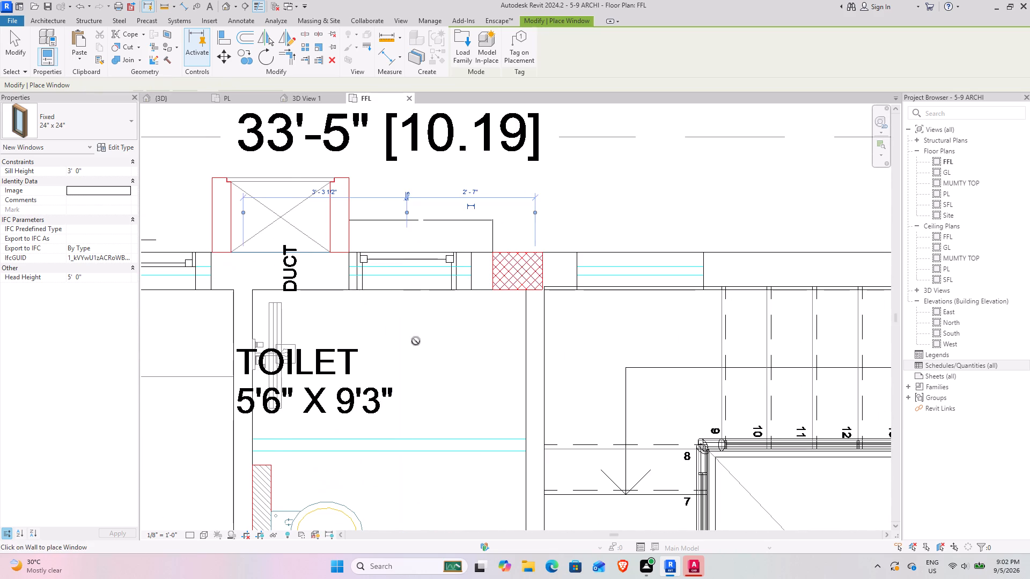
Set the sill height of the M. Bed Room toilet's Fixed 24" x 24" first-floor window to 7'.
{"action": "scroll", "coordinate": [416, 345], "scroll_direction": "down", "scroll_amount": 4}
{"action": "middle_click_drag", "start_coordinate": [415, 390], "coordinate": [335, 212]}
{"action": "middle_click_drag", "start_coordinate": [376, 359], "coordinate": [472, 406]}
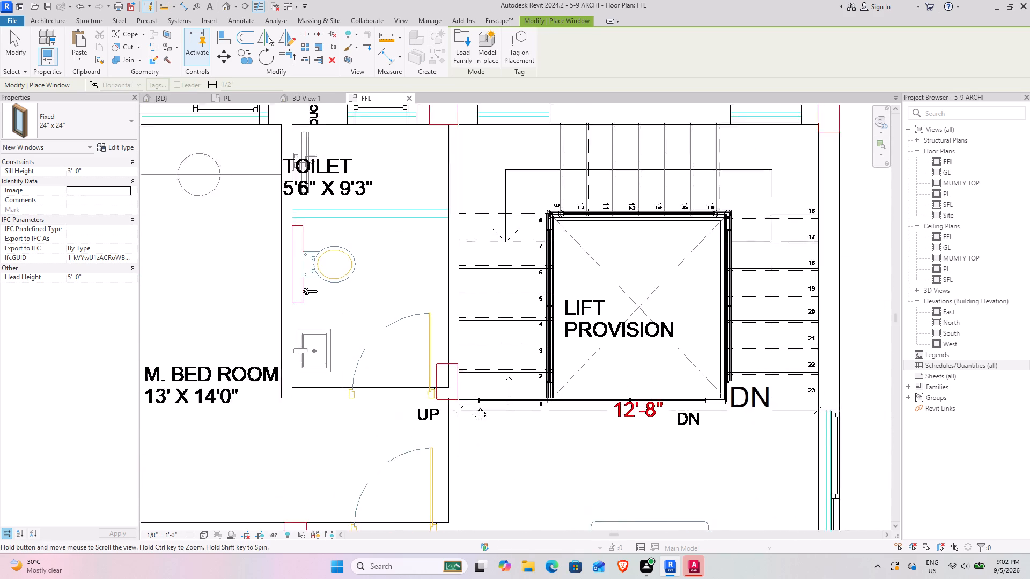
{"action": "middle_click_drag", "start_coordinate": [472, 406], "coordinate": [459, 222]}
{"action": "scroll", "coordinate": [473, 285], "scroll_direction": "down", "scroll_amount": 4}
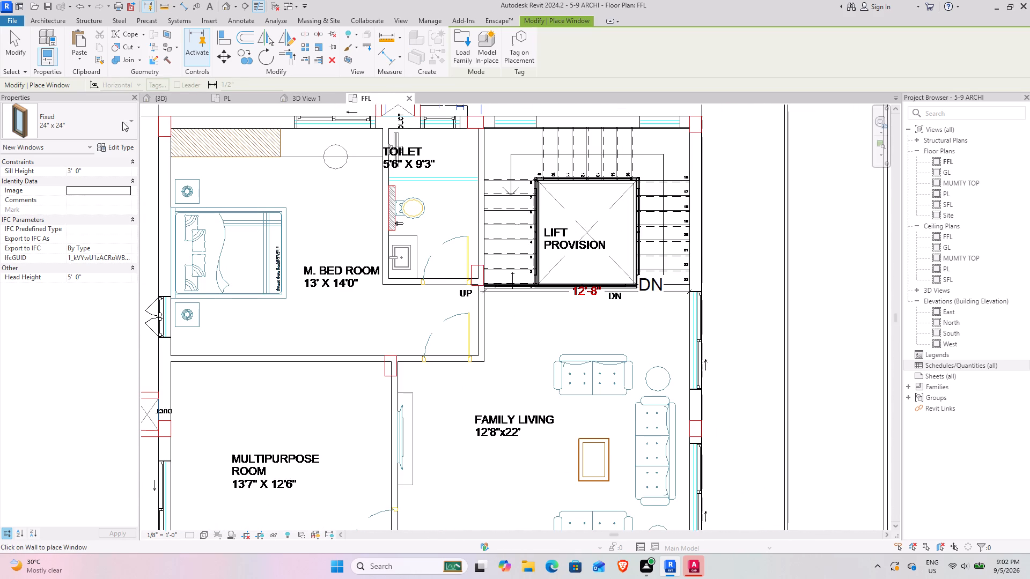
{"action": "left_click", "coordinate": [24, 47]}
{"action": "left_click", "coordinate": [186, 99]}
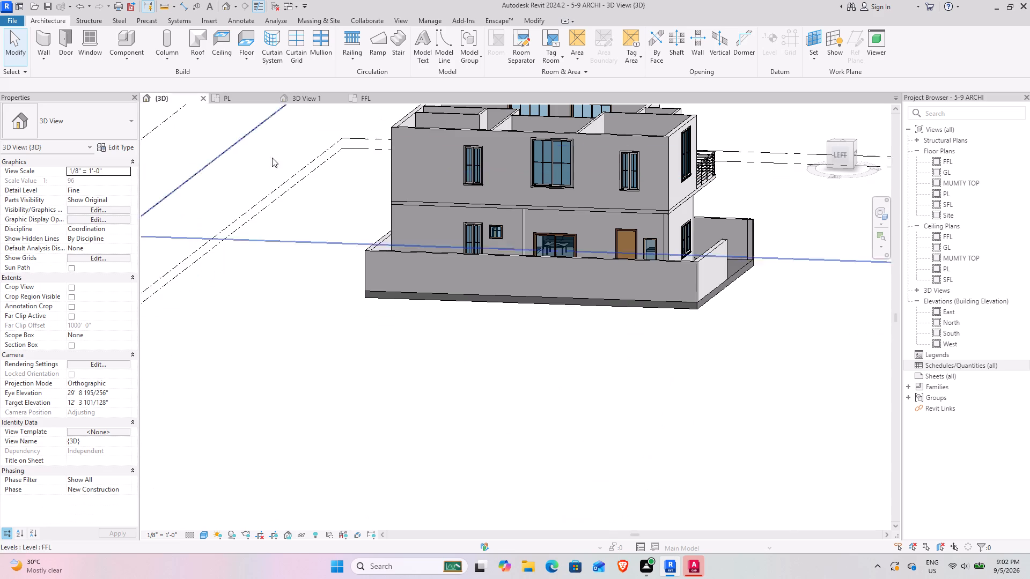
{"action": "middle_click_drag", "start_coordinate": [372, 250], "coordinate": [567, 257], "text": "shift"}
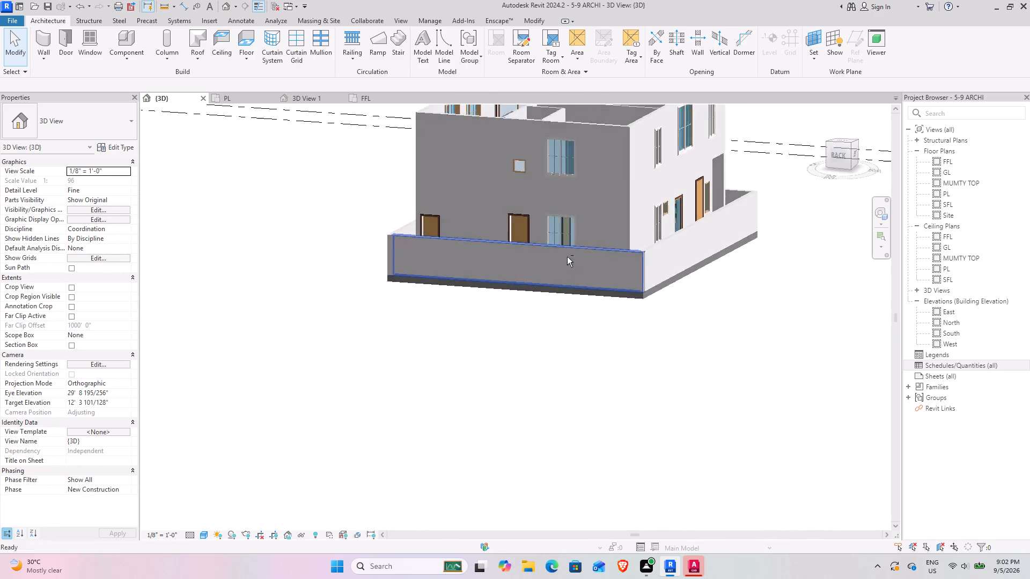
{"action": "left_click", "coordinate": [518, 167]}
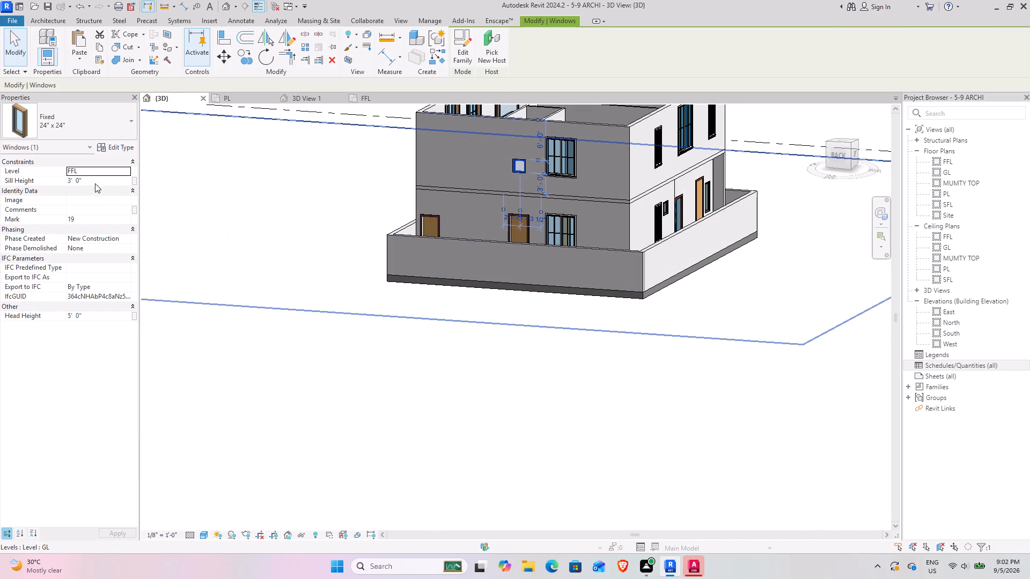
{"action": "left_click", "coordinate": [95, 182]}
{"action": "key", "text": "7"}
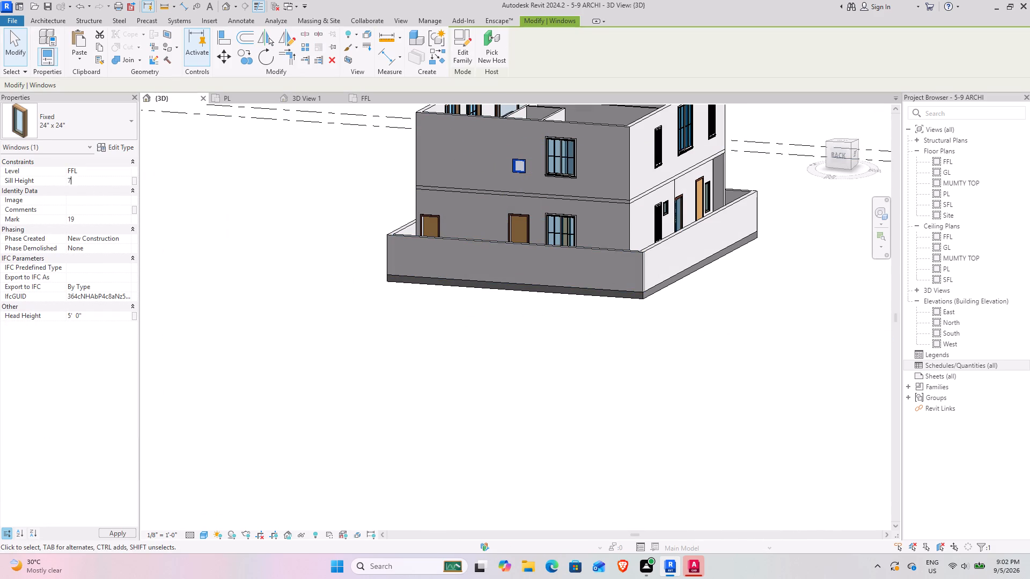
{"action": "key", "text": "Return"}
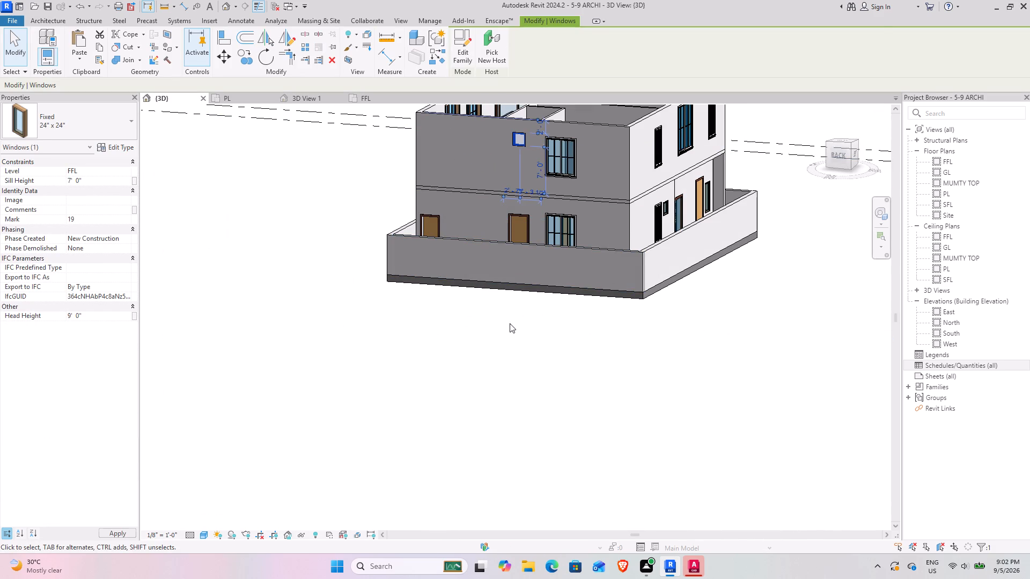
{"action": "left_click", "coordinate": [510, 323]}
Examine the first floor in 3D and in the FFL plan for remaining outer-wall window openings, including those along the staircase's rear wall.
{"action": "scroll", "coordinate": [511, 323], "scroll_direction": "down", "scroll_amount": 4}
{"action": "middle_click_drag", "start_coordinate": [574, 286], "coordinate": [241, 364], "text": "shift"}
{"action": "middle_click_drag", "start_coordinate": [450, 294], "coordinate": [376, 409], "text": "shift"}
{"action": "middle_click_drag", "start_coordinate": [377, 276], "coordinate": [482, 292], "text": "shift"}
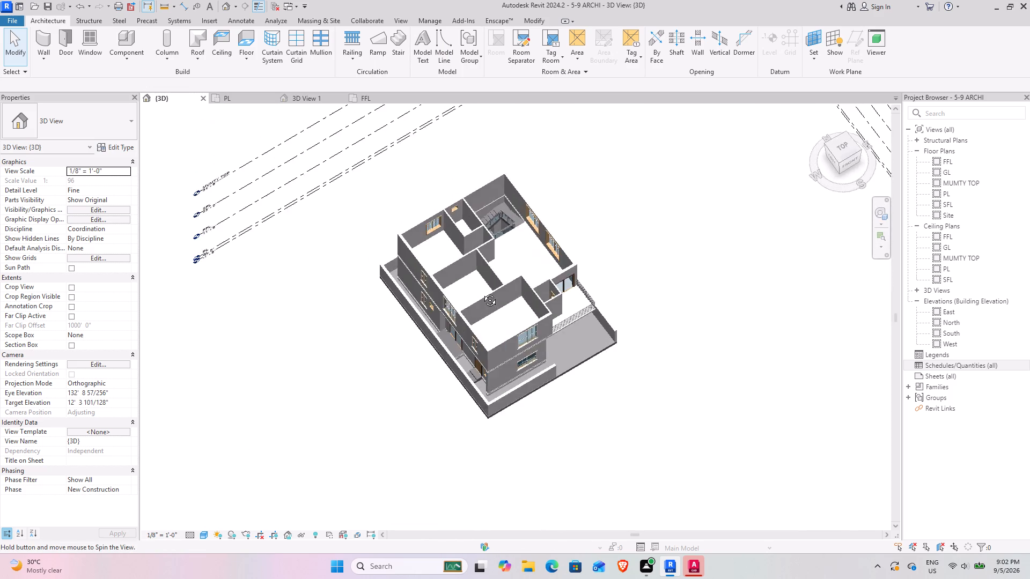
{"action": "middle_click_drag", "start_coordinate": [482, 292], "coordinate": [391, 288], "text": "shift"}
{"action": "left_click", "coordinate": [373, 98]}
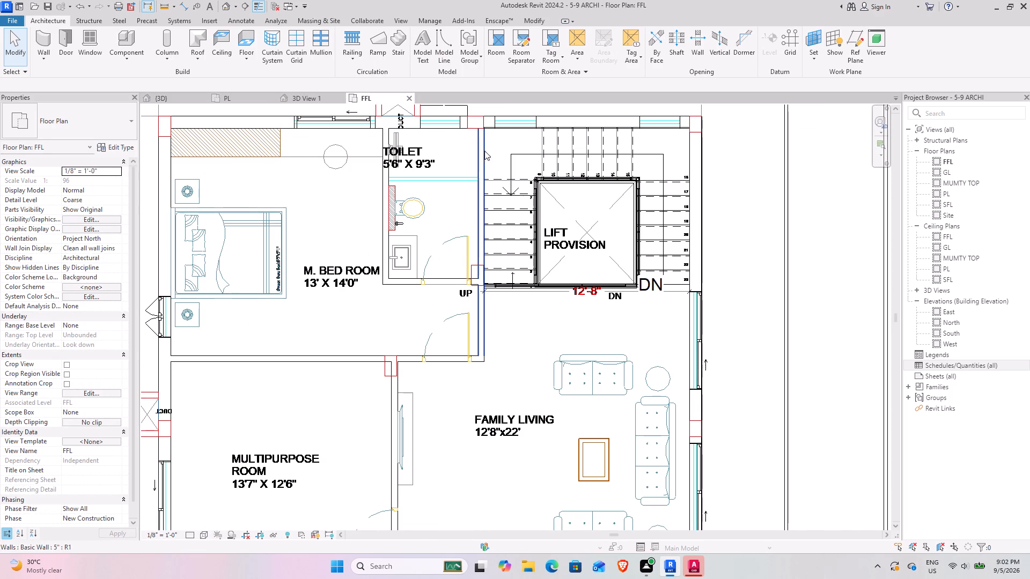
{"action": "middle_click_drag", "start_coordinate": [471, 340], "coordinate": [447, 315]}
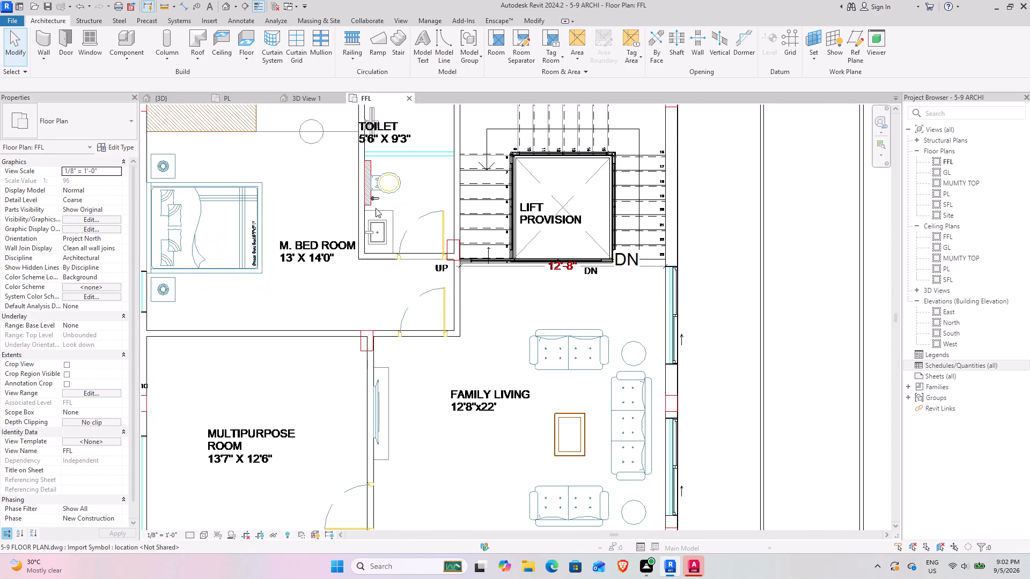
{"action": "middle_click_drag", "start_coordinate": [374, 206], "coordinate": [388, 239]}
{"action": "middle_click_drag", "start_coordinate": [417, 178], "coordinate": [407, 227]}
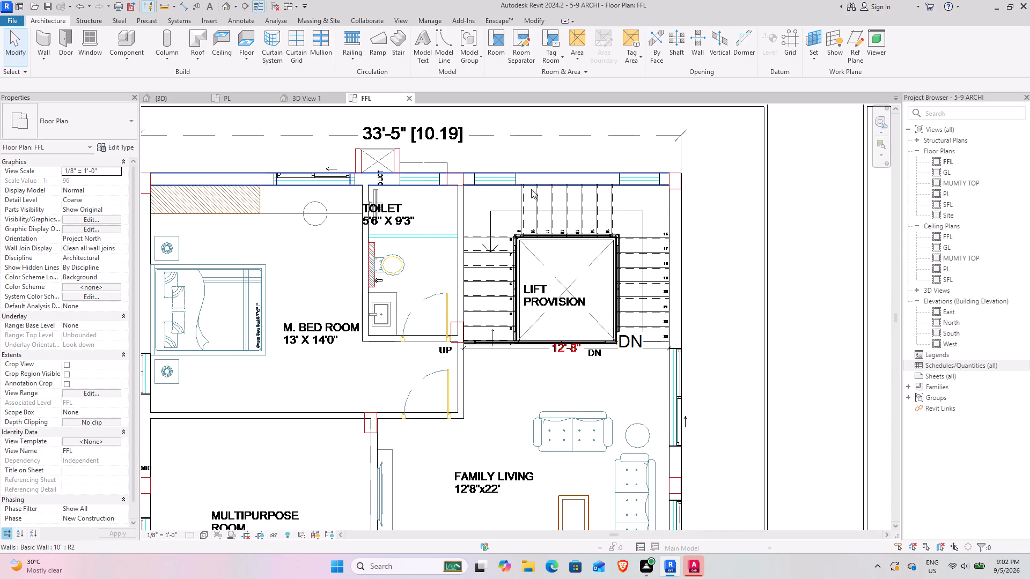
{"action": "left_click", "coordinate": [177, 101]}
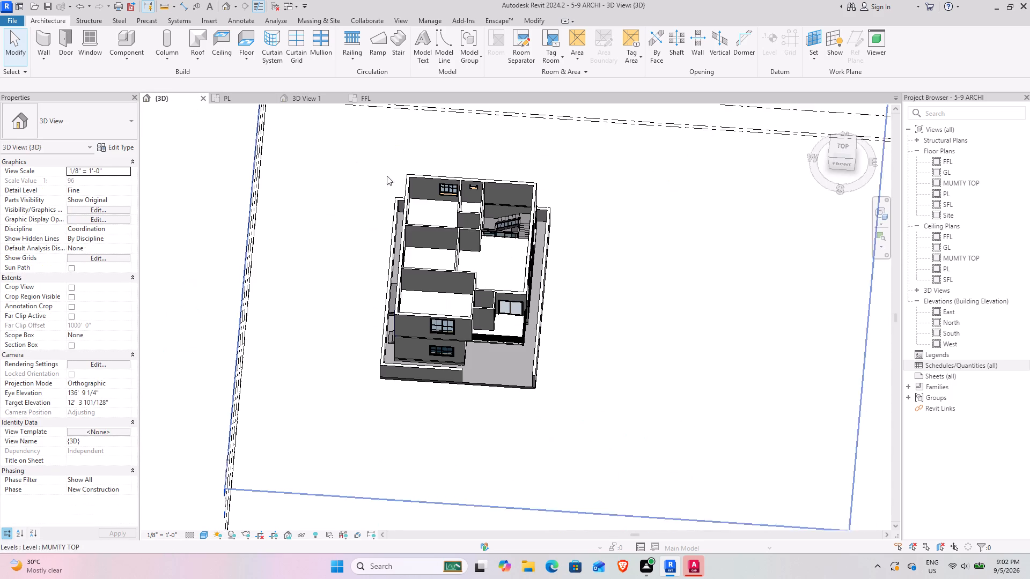
{"action": "middle_click_drag", "start_coordinate": [518, 256], "coordinate": [167, 195], "text": "shift"}
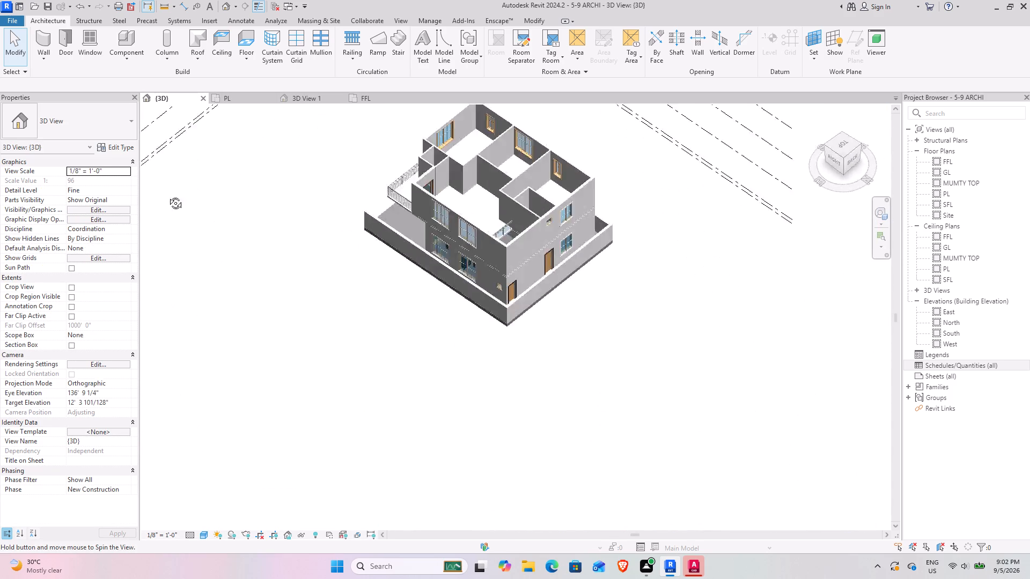
{"action": "middle_click_drag", "start_coordinate": [167, 195], "coordinate": [152, 191], "text": "shift"}
{"action": "middle_click_drag", "start_coordinate": [491, 281], "coordinate": [544, 333], "text": "shift"}
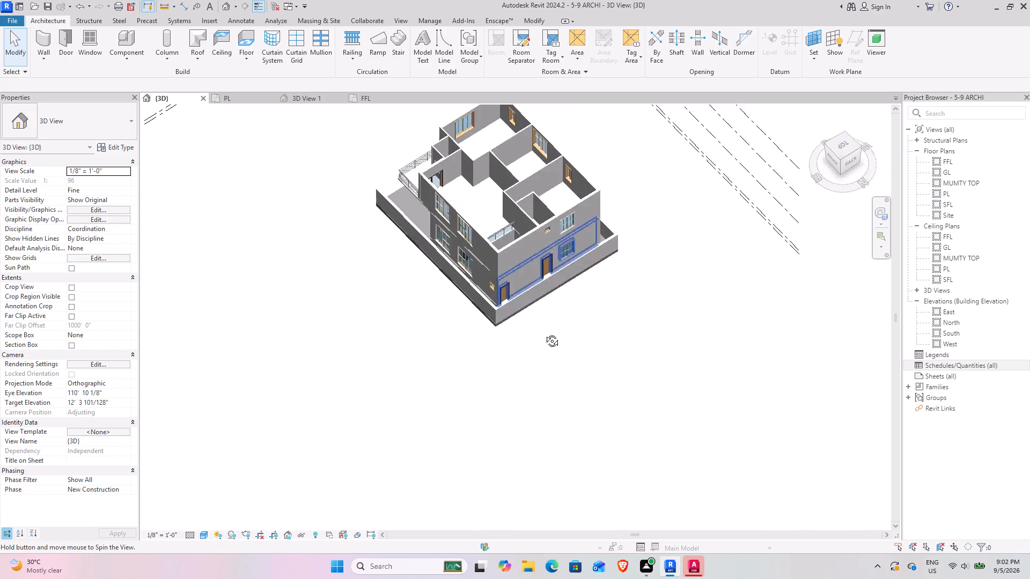
{"action": "middle_click_drag", "start_coordinate": [544, 333], "coordinate": [700, 213], "text": "shift"}
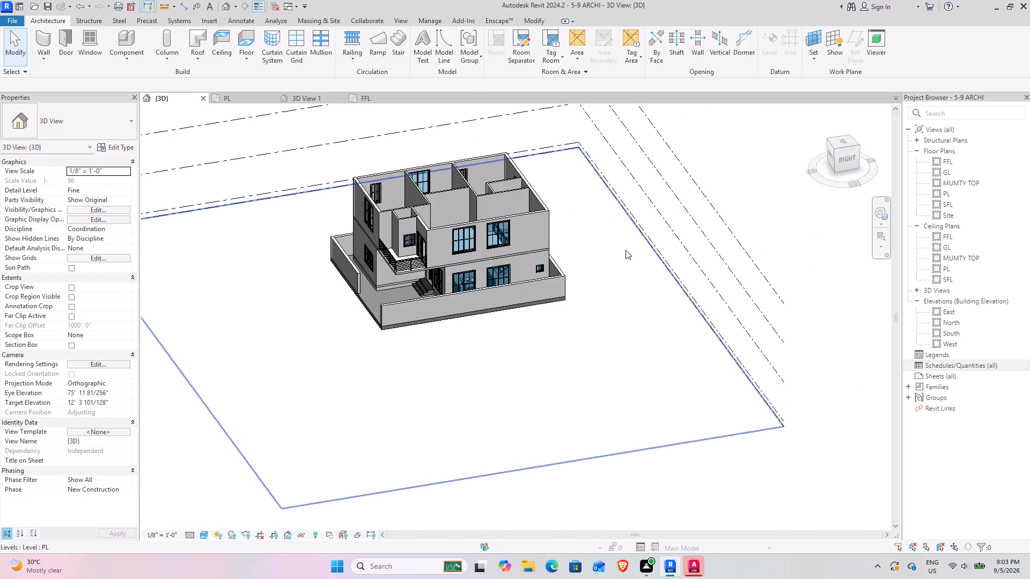
{"action": "middle_click_drag", "start_coordinate": [558, 278], "coordinate": [555, 379], "text": "shift"}
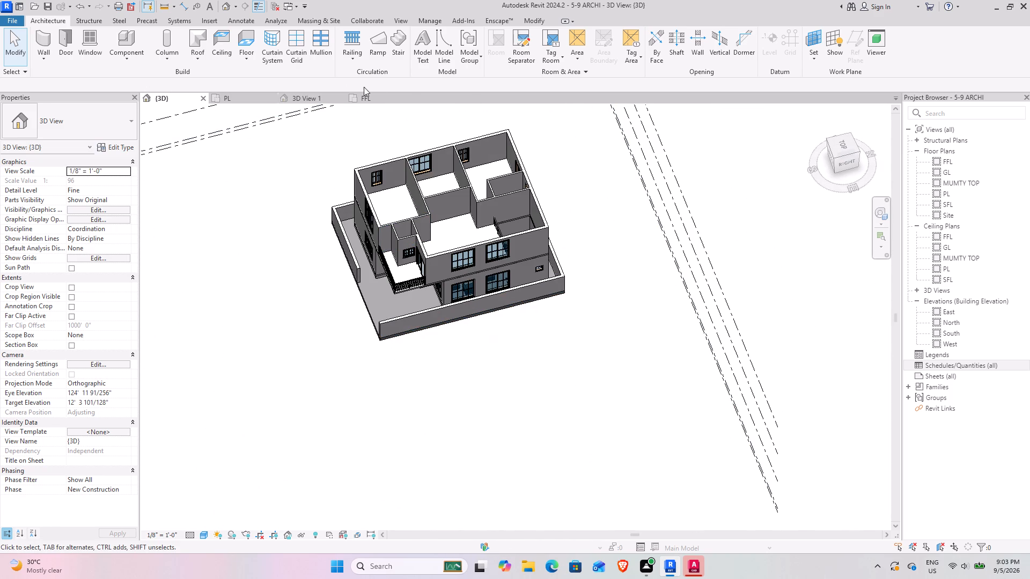
{"action": "left_click", "coordinate": [368, 96]}
{"action": "scroll", "coordinate": [382, 253], "scroll_direction": "down", "scroll_amount": 4}
{"action": "middle_click_drag", "start_coordinate": [292, 300], "coordinate": [352, 287]}
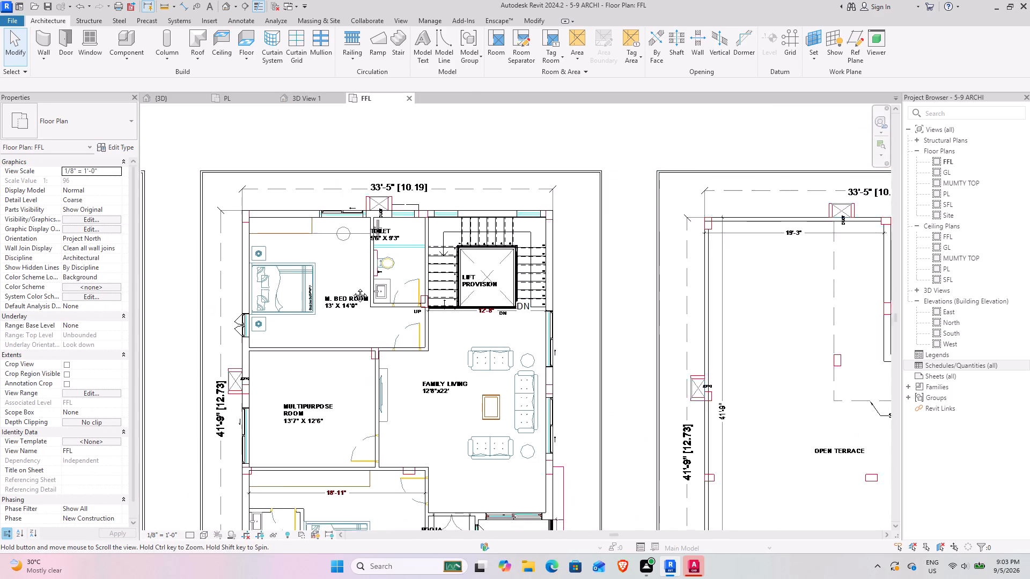
{"action": "middle_click_drag", "start_coordinate": [352, 287], "coordinate": [694, 280]}
{"action": "middle_click_drag", "start_coordinate": [694, 280], "coordinate": [586, 271]}
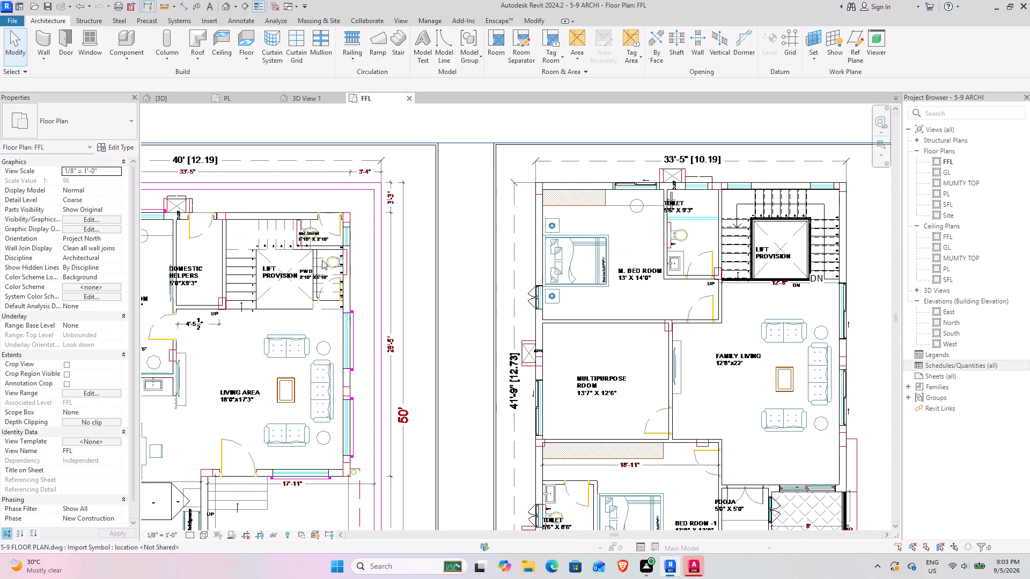
{"action": "middle_click_drag", "start_coordinate": [661, 255], "coordinate": [496, 281]}
{"action": "scroll", "coordinate": [660, 219], "scroll_direction": "up", "scroll_amount": 2}
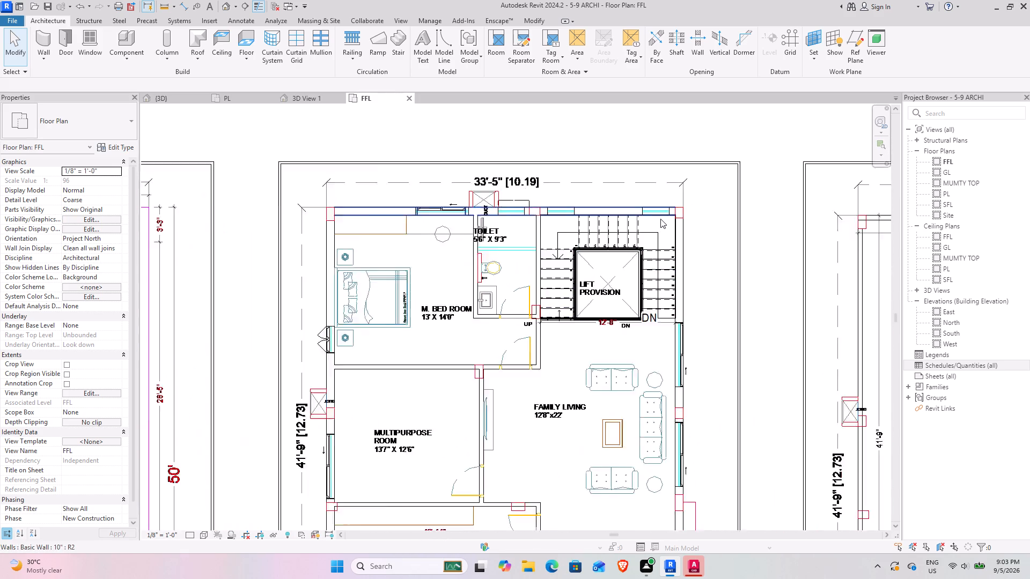
{"action": "scroll", "coordinate": [660, 219], "scroll_direction": "up", "scroll_amount": 5}
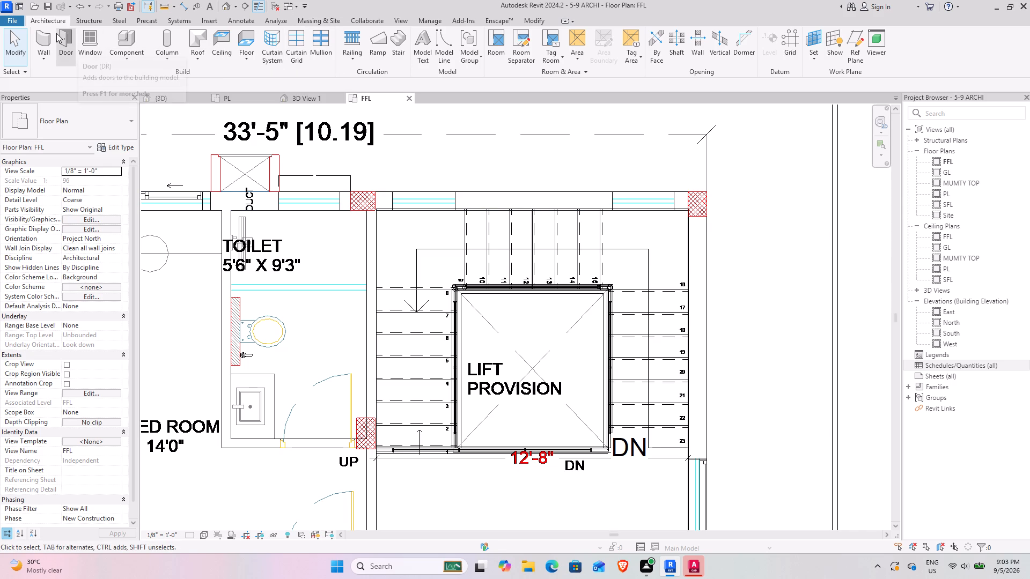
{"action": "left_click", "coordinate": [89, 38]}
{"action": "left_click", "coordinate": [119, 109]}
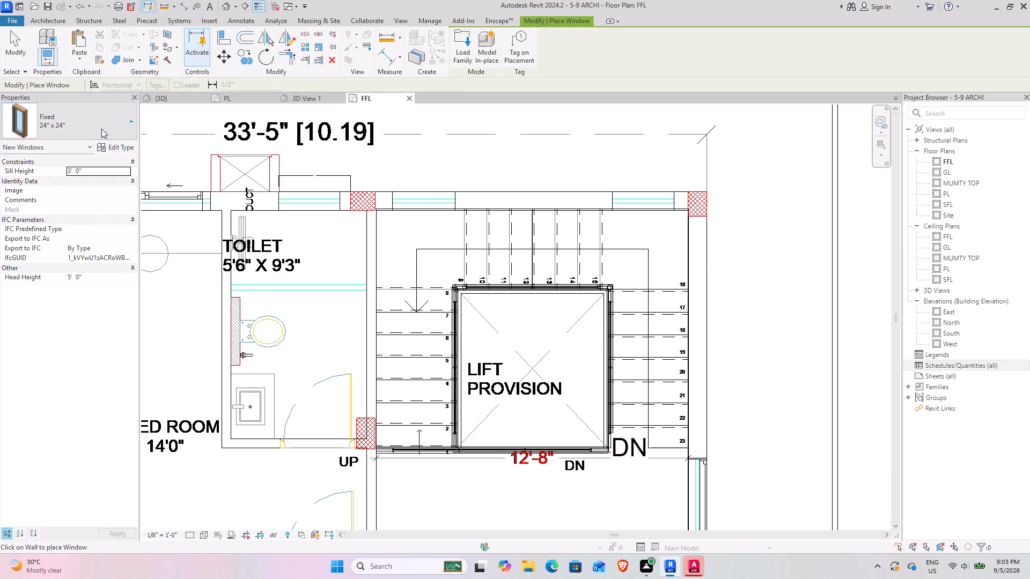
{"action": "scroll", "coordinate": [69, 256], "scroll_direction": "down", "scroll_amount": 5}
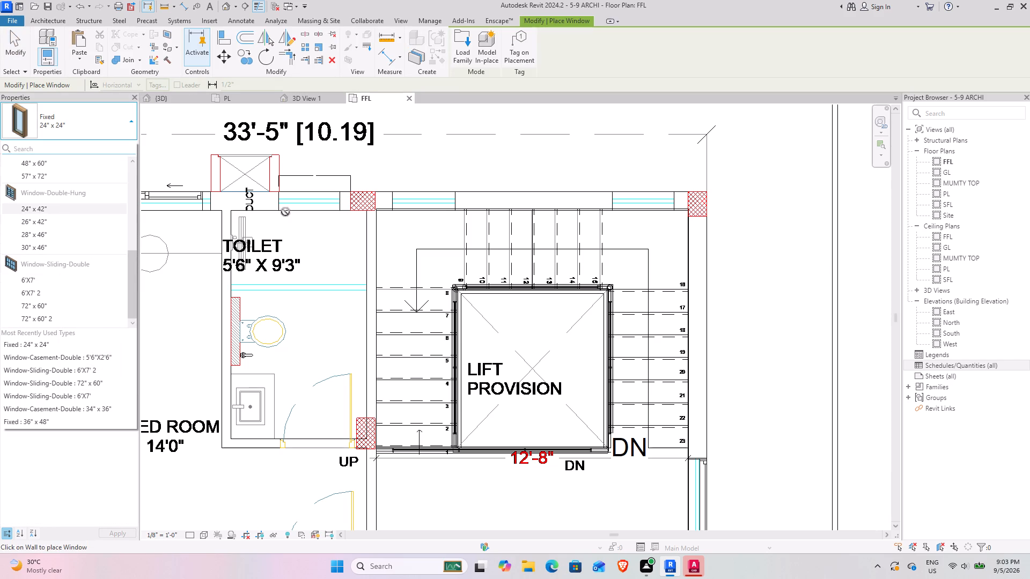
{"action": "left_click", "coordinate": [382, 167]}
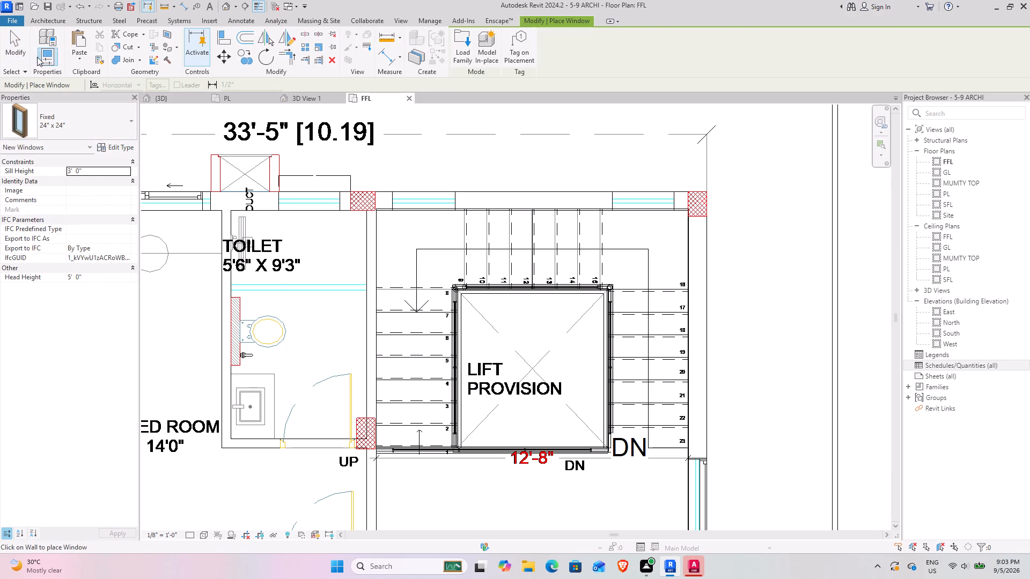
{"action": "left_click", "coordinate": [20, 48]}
Using the first-floor 5'6"X2'6" double casement window as the source, place similar ones in both rear-wall openings of the staircase in FFL.
{"action": "left_click", "coordinate": [185, 96]}
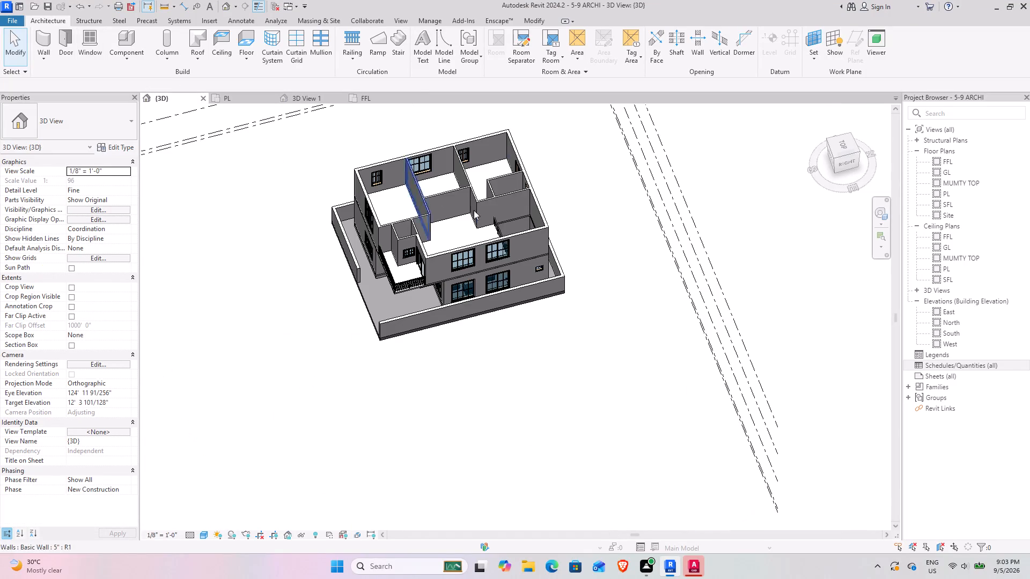
{"action": "middle_click_drag", "start_coordinate": [386, 251], "coordinate": [695, 220], "text": "shift"}
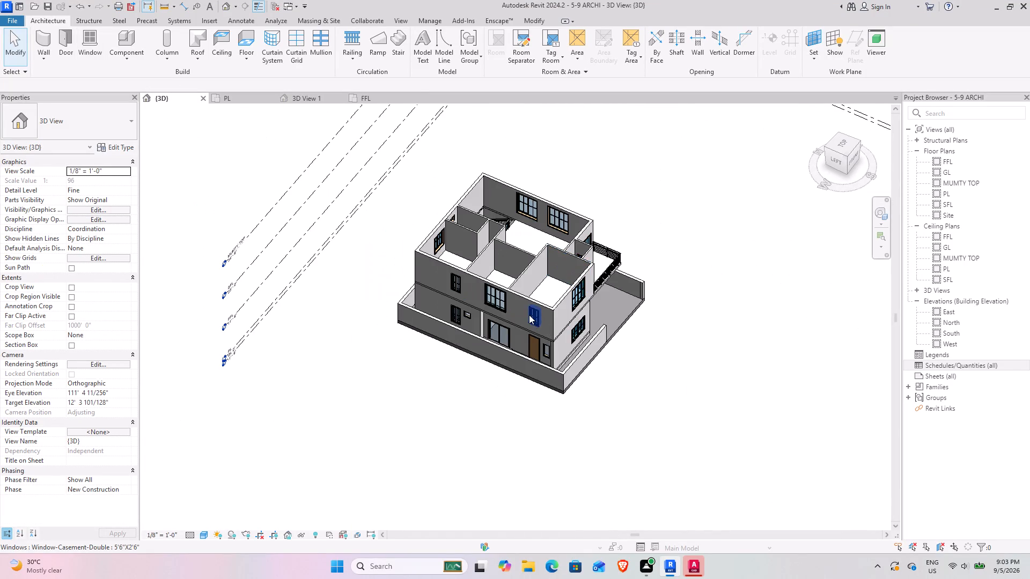
{"action": "scroll", "coordinate": [529, 315], "scroll_direction": "up", "scroll_amount": 4}
{"action": "left_click", "coordinate": [401, 252]}
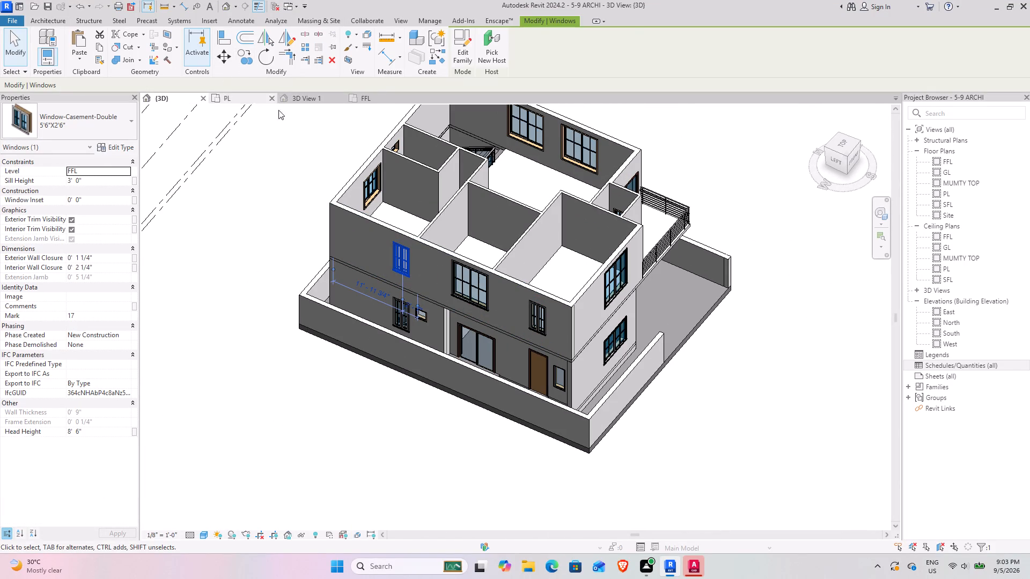
{"action": "left_click", "coordinate": [437, 51]}
{"action": "left_click", "coordinate": [357, 98]}
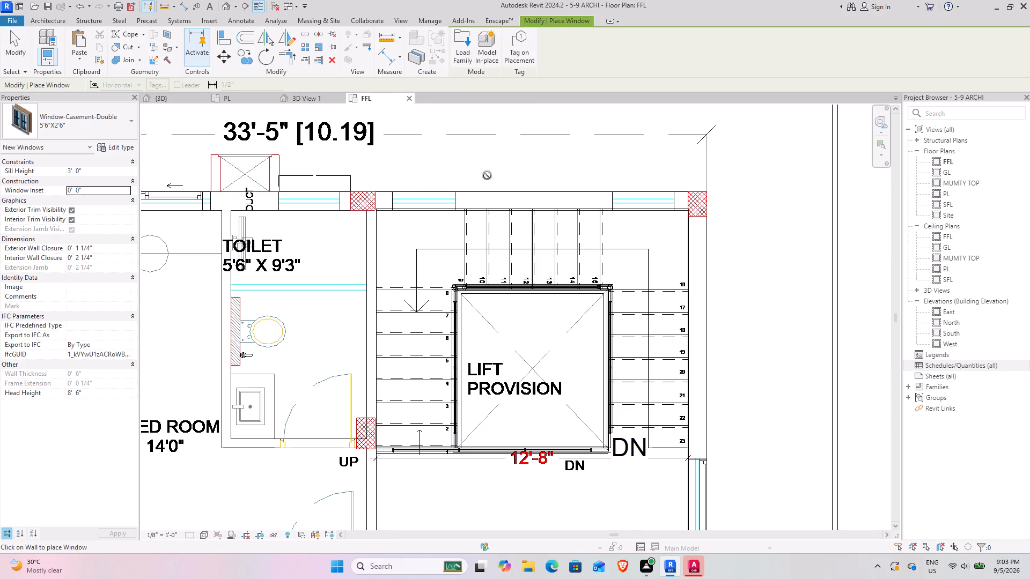
{"action": "left_click", "coordinate": [423, 195]}
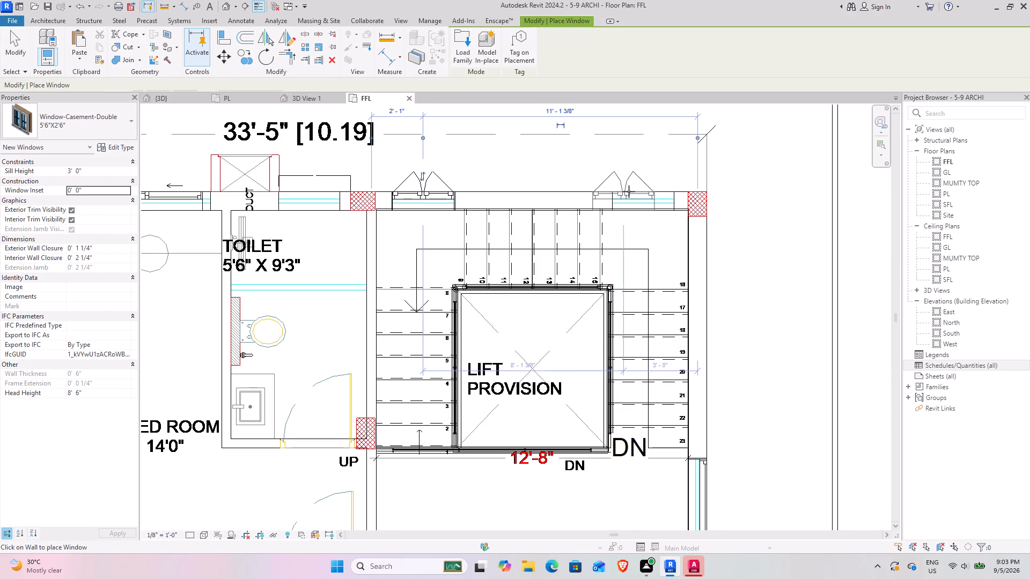
{"action": "left_click", "coordinate": [643, 191]}
{"action": "left_click", "coordinate": [15, 38]}
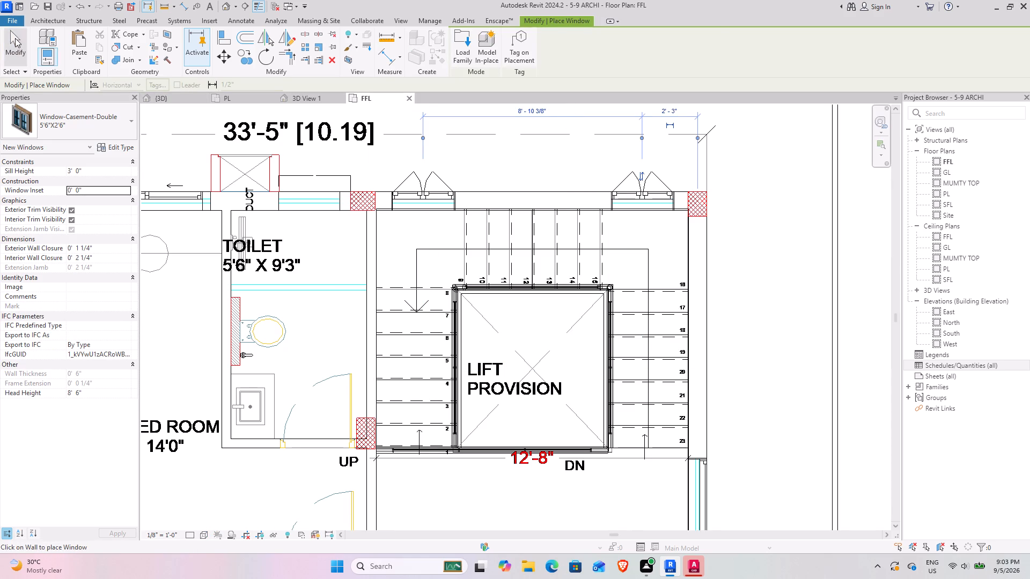
Examine the rear facade in 3D to check the staircase windows against the other first-floor and ground-floor openings.
{"action": "left_click", "coordinate": [168, 95]}
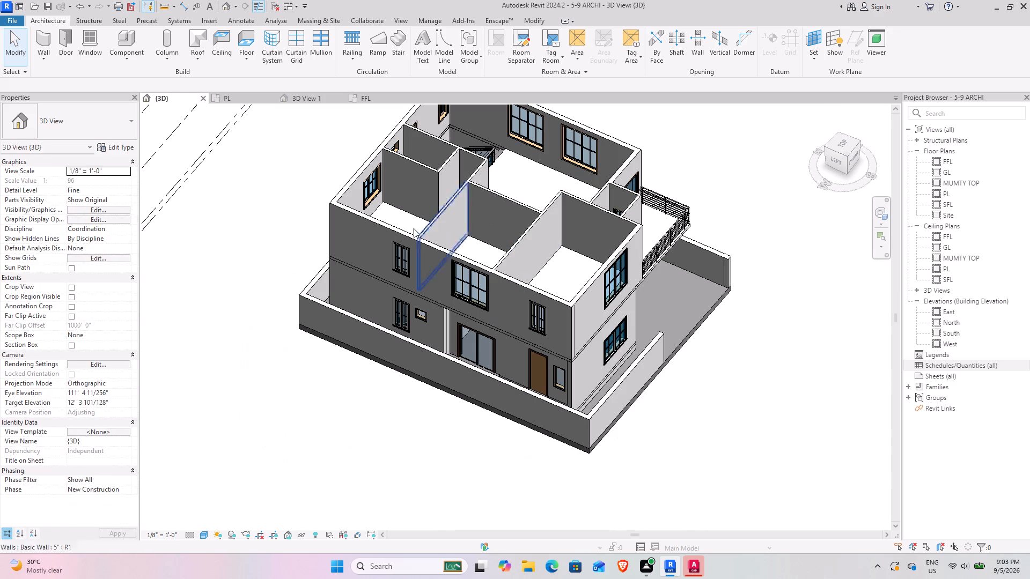
{"action": "middle_click_drag", "start_coordinate": [381, 232], "coordinate": [689, 161], "text": "shift"}
{"action": "middle_click_drag", "start_coordinate": [682, 161], "coordinate": [644, 117]}
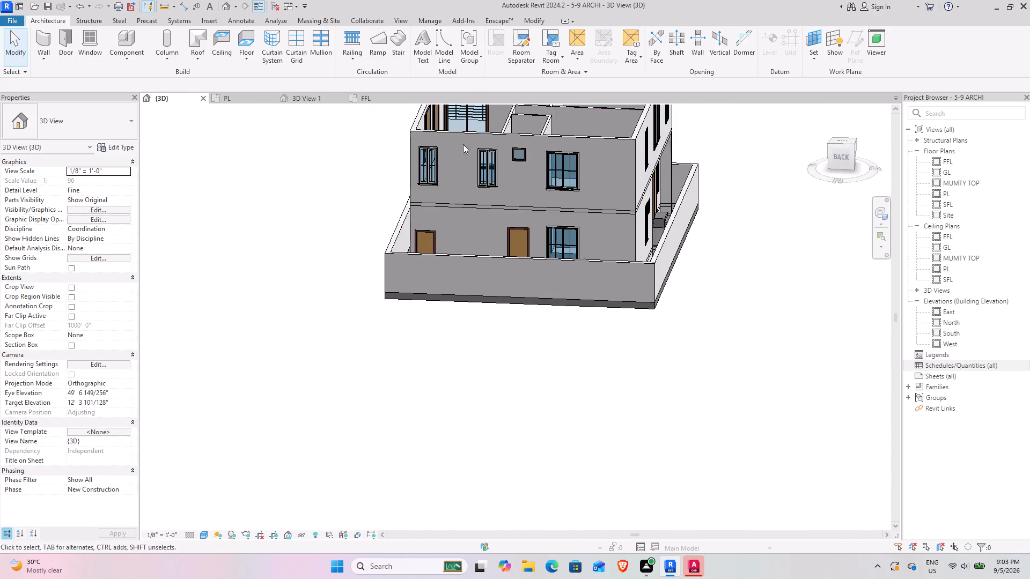
{"action": "scroll", "coordinate": [453, 144], "scroll_direction": "up", "scroll_amount": 9}
{"action": "middle_click_drag", "start_coordinate": [417, 225], "coordinate": [372, 225], "text": "shift"}
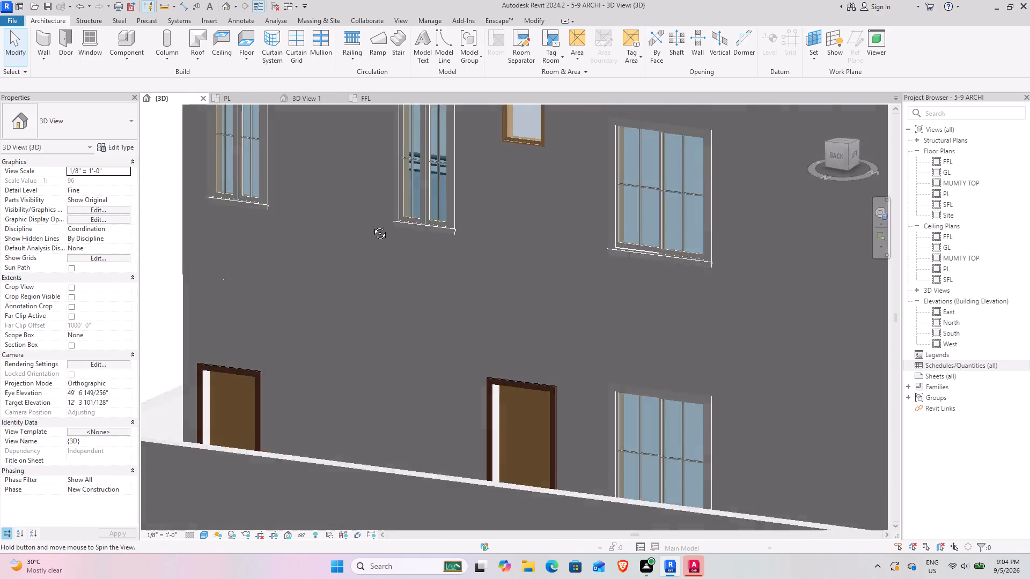
{"action": "middle_click_drag", "start_coordinate": [372, 225], "coordinate": [402, 308], "text": "shift"}
{"action": "scroll", "coordinate": [371, 303], "scroll_direction": "down", "scroll_amount": 4}
{"action": "middle_click_drag", "start_coordinate": [367, 303], "coordinate": [430, 325], "text": "shift"}
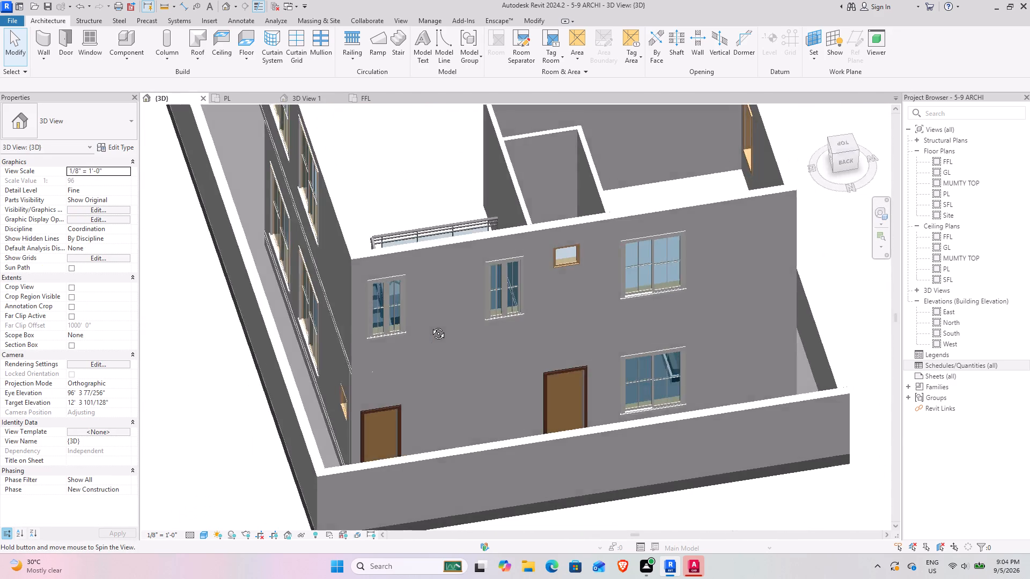
{"action": "middle_click_drag", "start_coordinate": [430, 325], "coordinate": [378, 308], "text": "shift"}
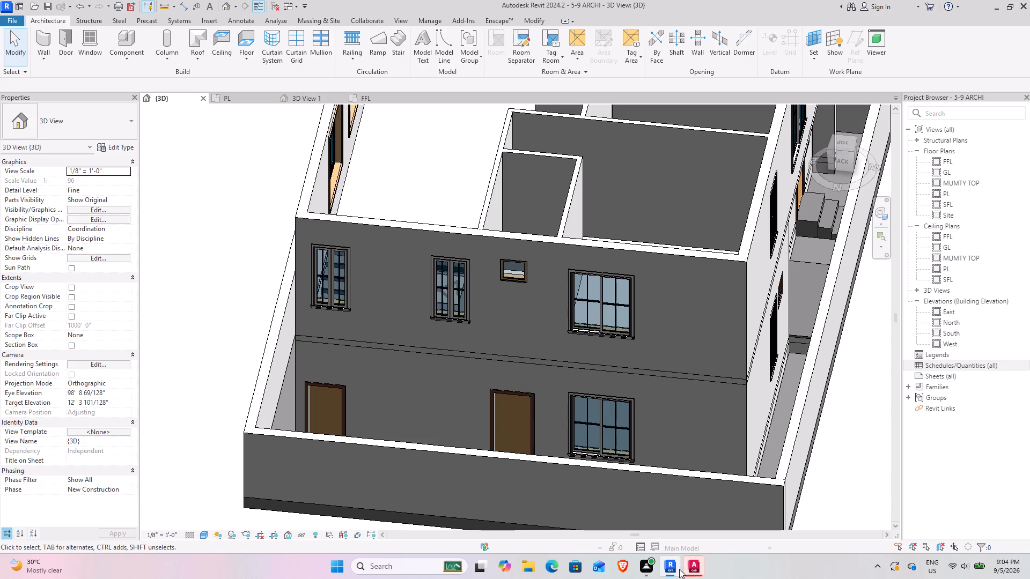
Compare the staircase's first-floor rear-wall windows in the Revit model with their heights in the AutoCAD west elevation.
{"action": "left_click", "coordinate": [687, 570]}
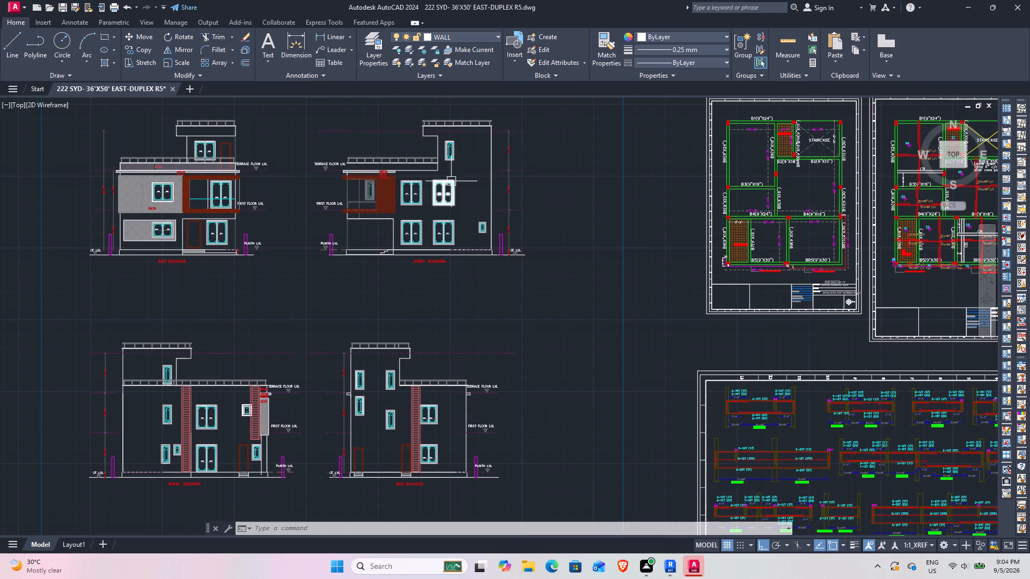
{"action": "middle_click_drag", "start_coordinate": [272, 322], "coordinate": [284, 312]}
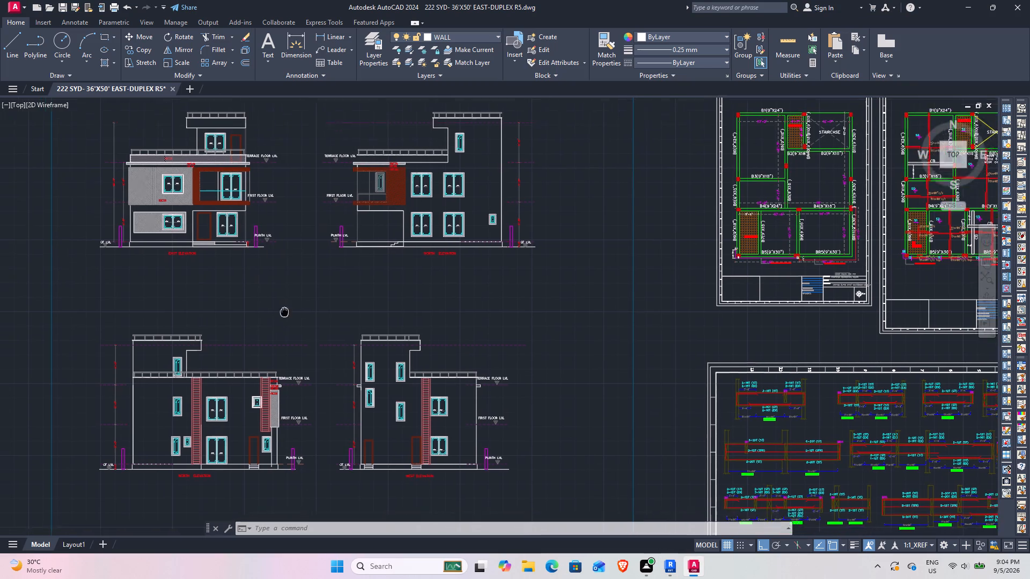
{"action": "middle_click_drag", "start_coordinate": [284, 312], "coordinate": [335, 270]}
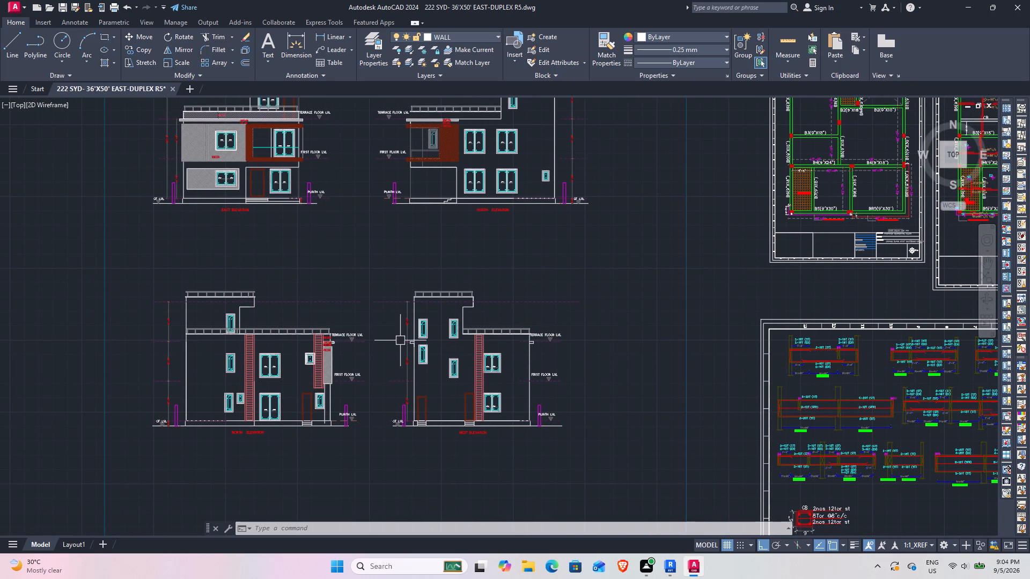
{"action": "left_click", "coordinate": [666, 565]}
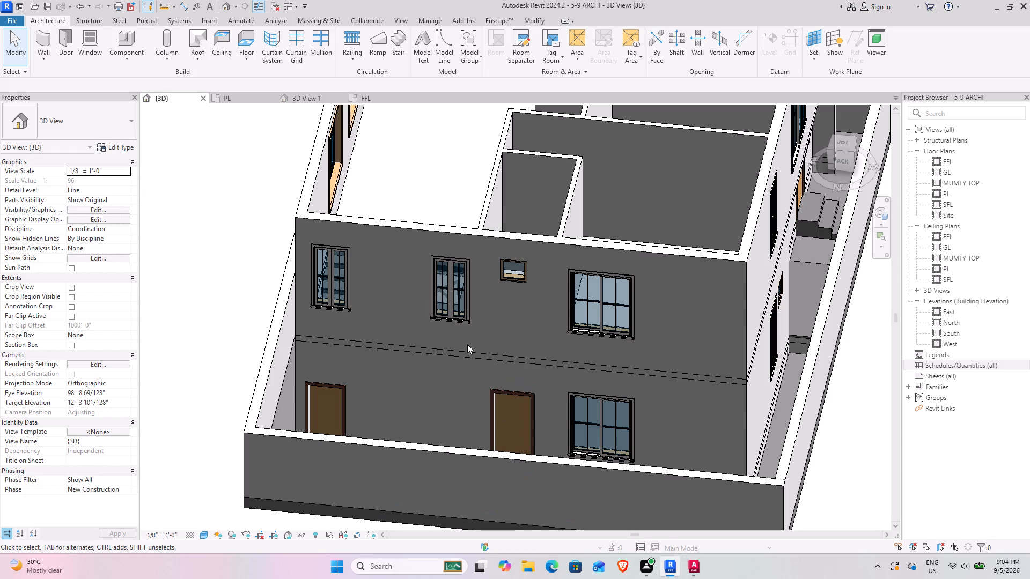
{"action": "left_click", "coordinate": [442, 294]}
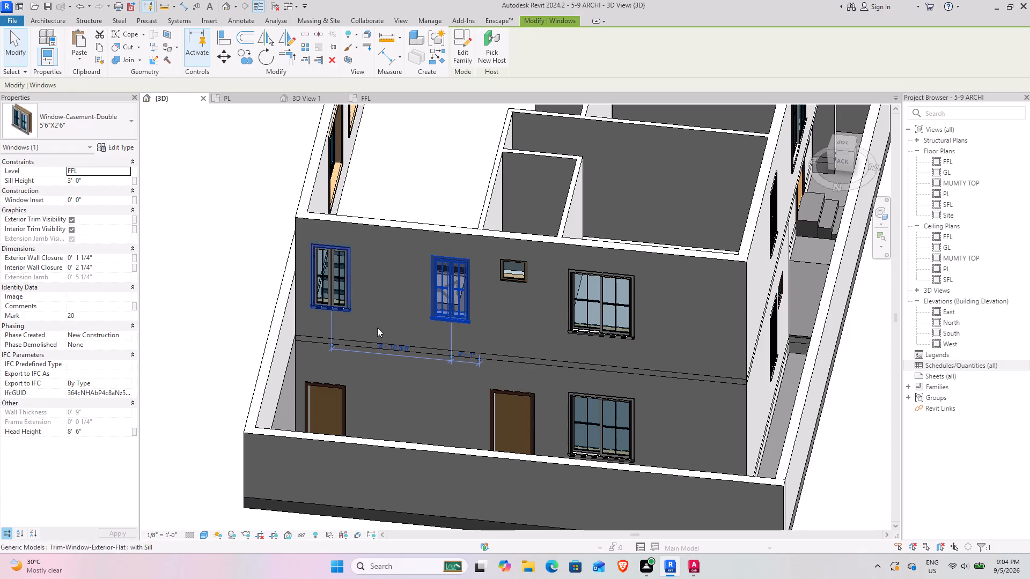
{"action": "middle_click_drag", "start_coordinate": [355, 358], "coordinate": [393, 247], "text": "shift"}
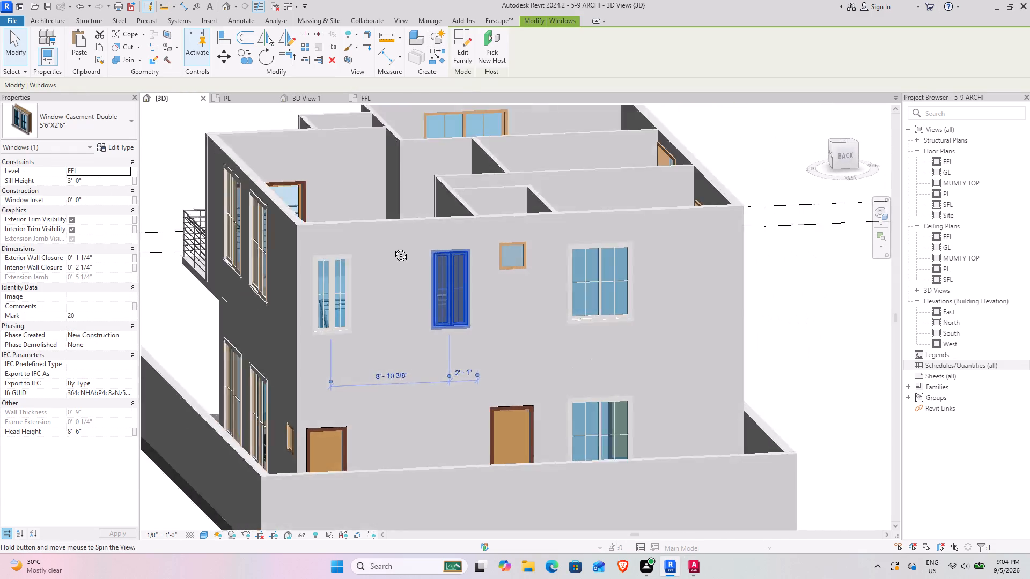
{"action": "middle_click_drag", "start_coordinate": [393, 247], "coordinate": [122, 340], "text": "shift"}
{"action": "middle_click_drag", "start_coordinate": [439, 339], "coordinate": [257, 351], "text": "shift"}
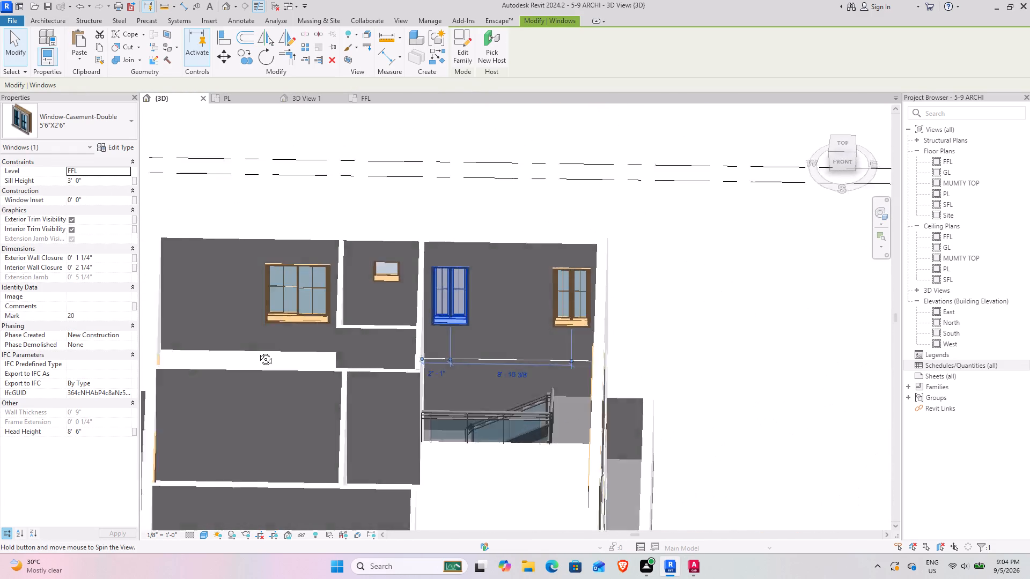
{"action": "middle_click_drag", "start_coordinate": [257, 351], "coordinate": [256, 400], "text": "shift"}
{"action": "middle_click_drag", "start_coordinate": [399, 418], "coordinate": [405, 380], "text": "shift"}
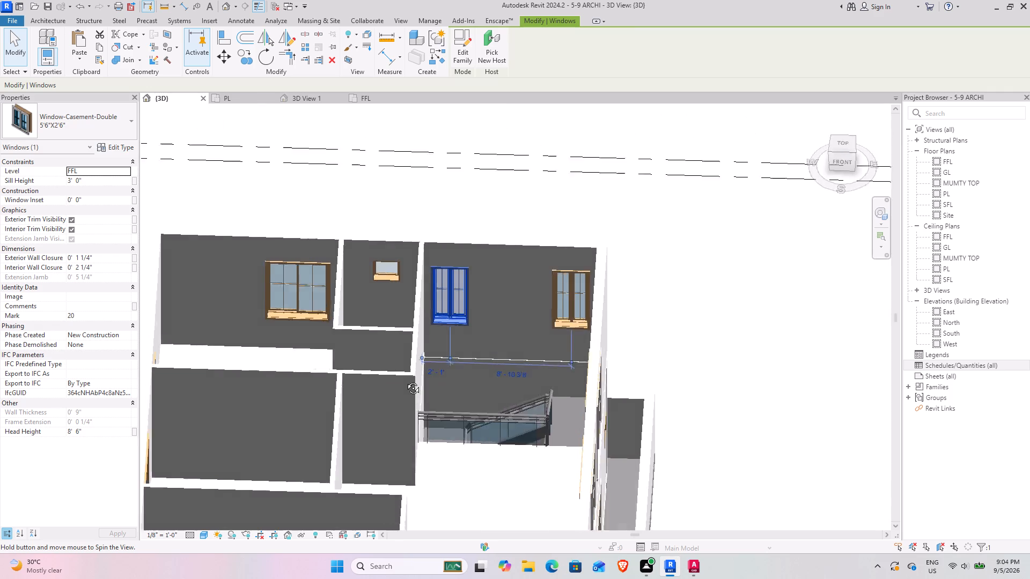
{"action": "middle_click_drag", "start_coordinate": [405, 380], "coordinate": [450, 339], "text": "shift"}
{"action": "middle_click_drag", "start_coordinate": [549, 376], "coordinate": [476, 398], "text": "shift"}
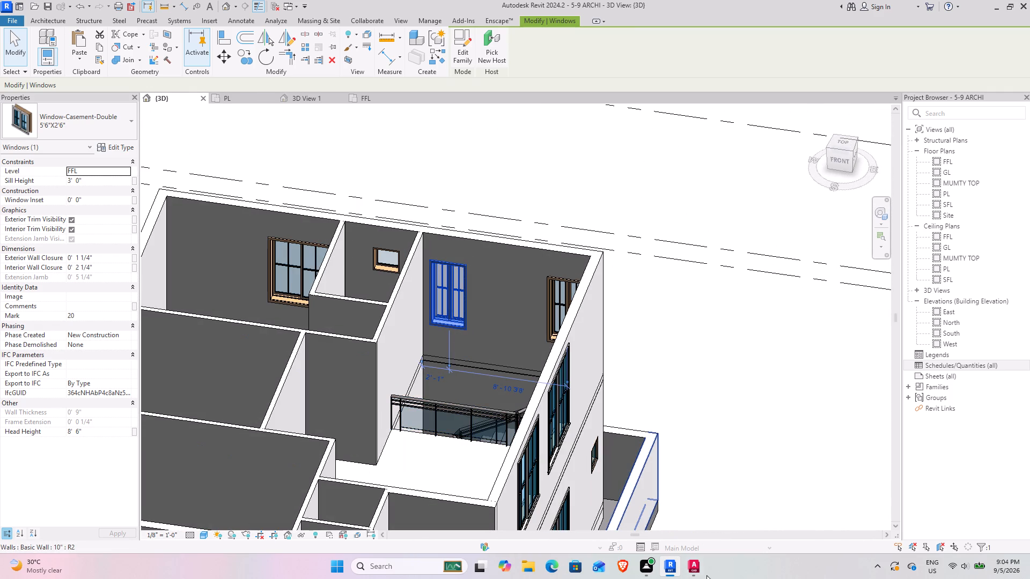
{"action": "left_click", "coordinate": [682, 561]}
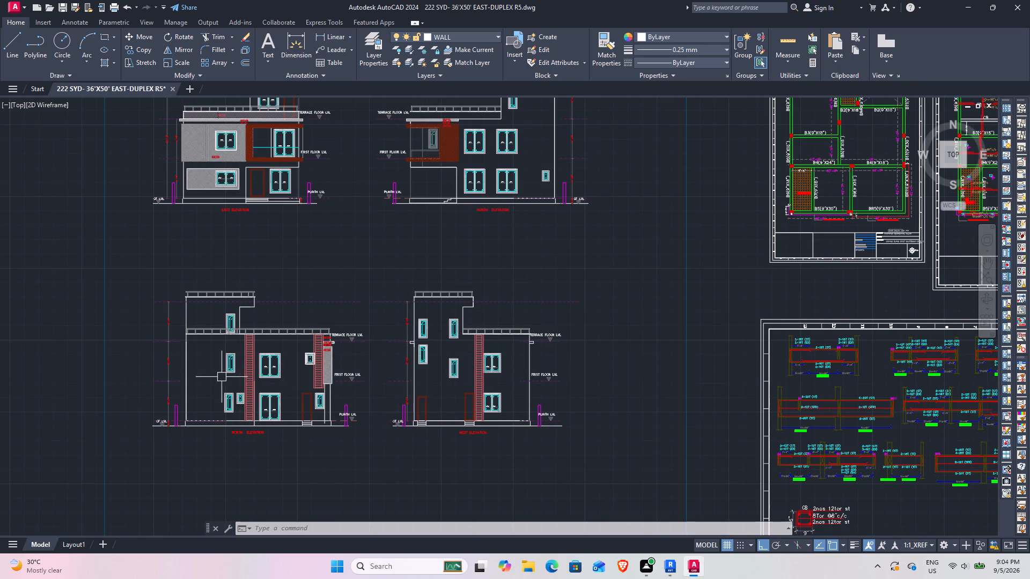
{"action": "middle_click_drag", "start_coordinate": [374, 369], "coordinate": [388, 335]}
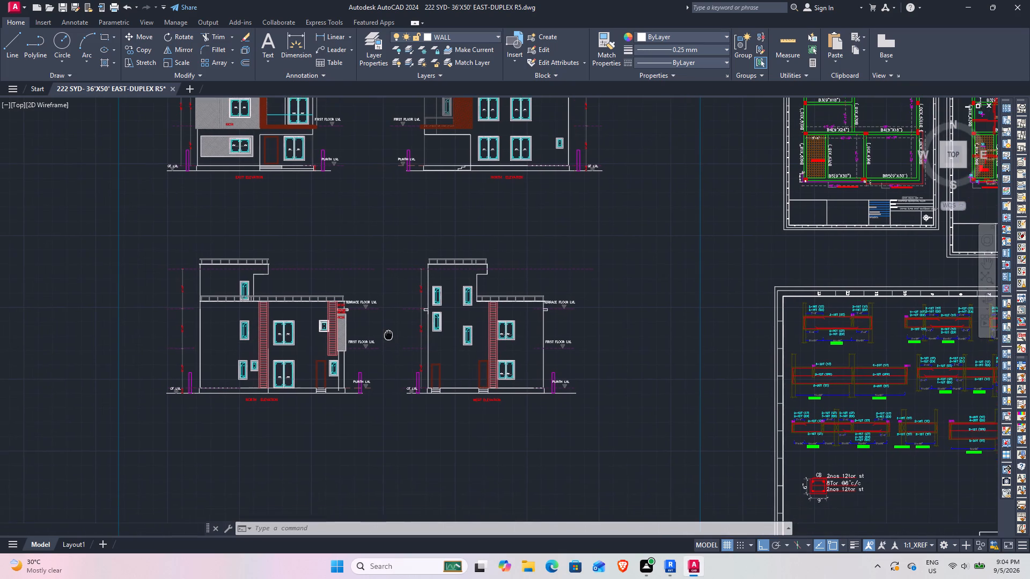
{"action": "middle_click_drag", "start_coordinate": [388, 335], "coordinate": [388, 335]}
{"action": "scroll", "coordinate": [486, 339], "scroll_direction": "up", "scroll_amount": 3}
{"action": "scroll", "coordinate": [362, 384], "scroll_direction": "down", "scroll_amount": 1}
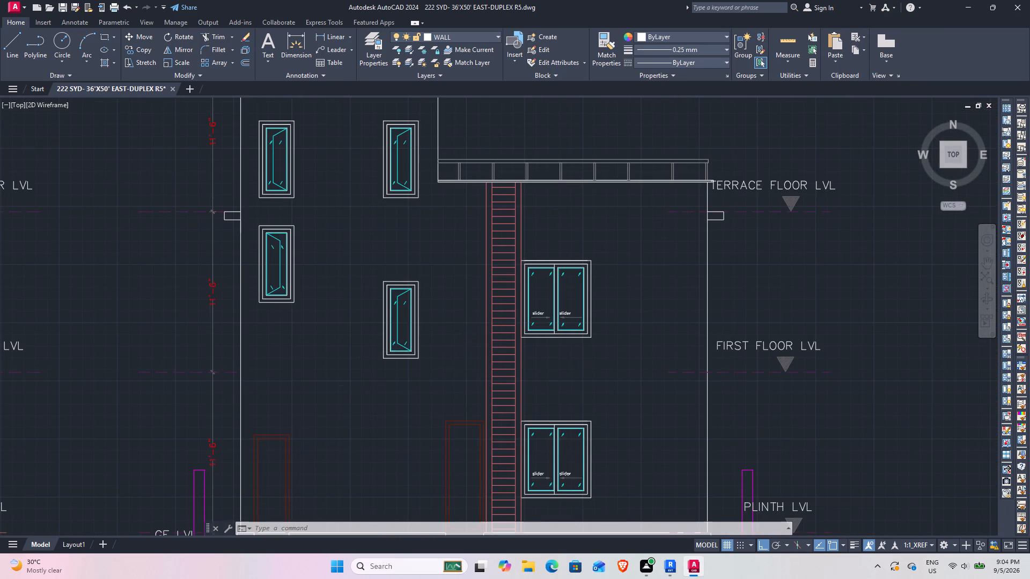
{"action": "scroll", "coordinate": [362, 384], "scroll_direction": "down", "scroll_amount": 2}
{"action": "scroll", "coordinate": [377, 409], "scroll_direction": "up", "scroll_amount": 1}
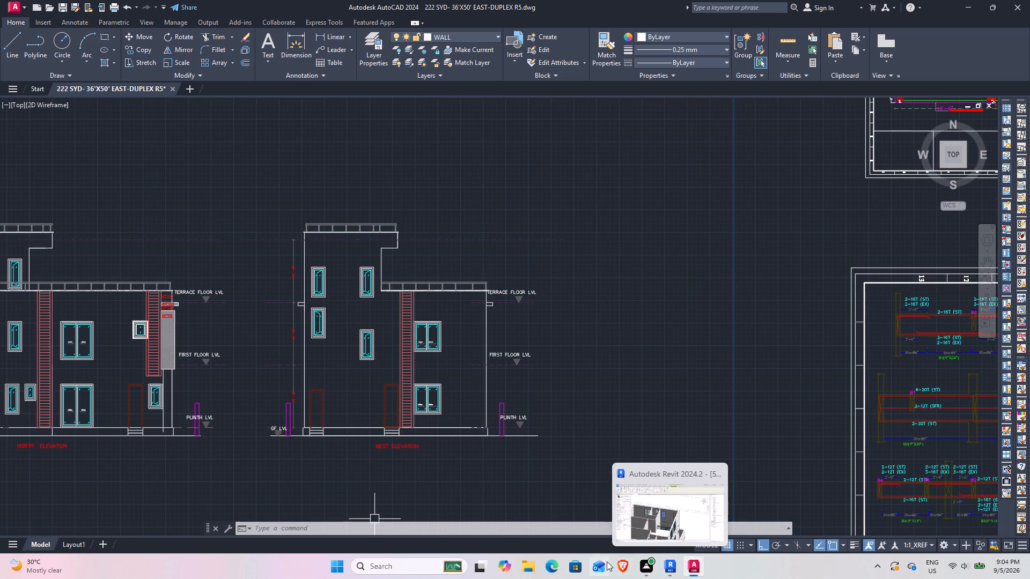
Back in Revit, set the sill height of the staircase's rear-wall 5'6"X2'6" window nearest the toilet to 0'.
{"action": "left_click", "coordinate": [671, 567]}
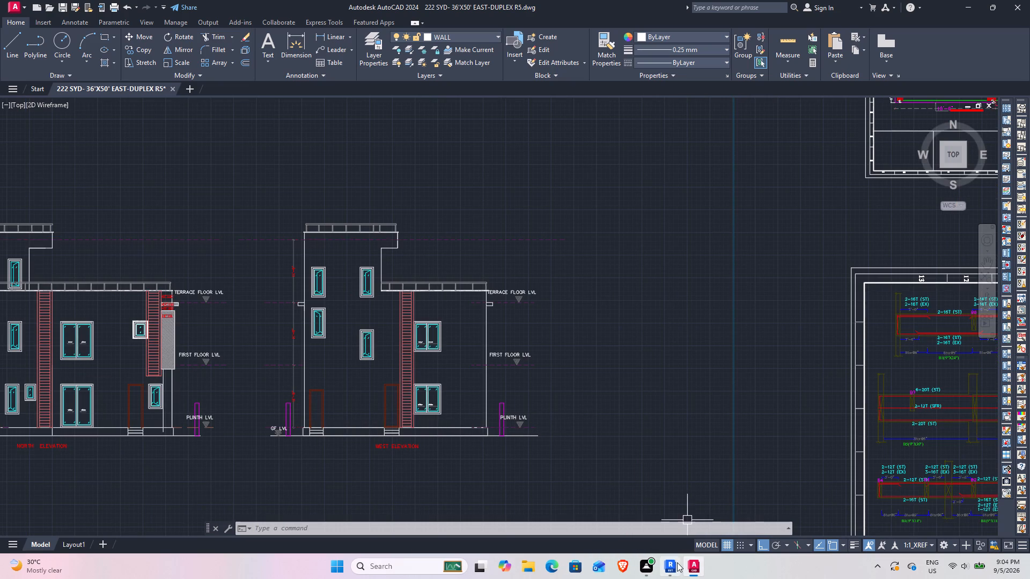
{"action": "left_click", "coordinate": [676, 562]}
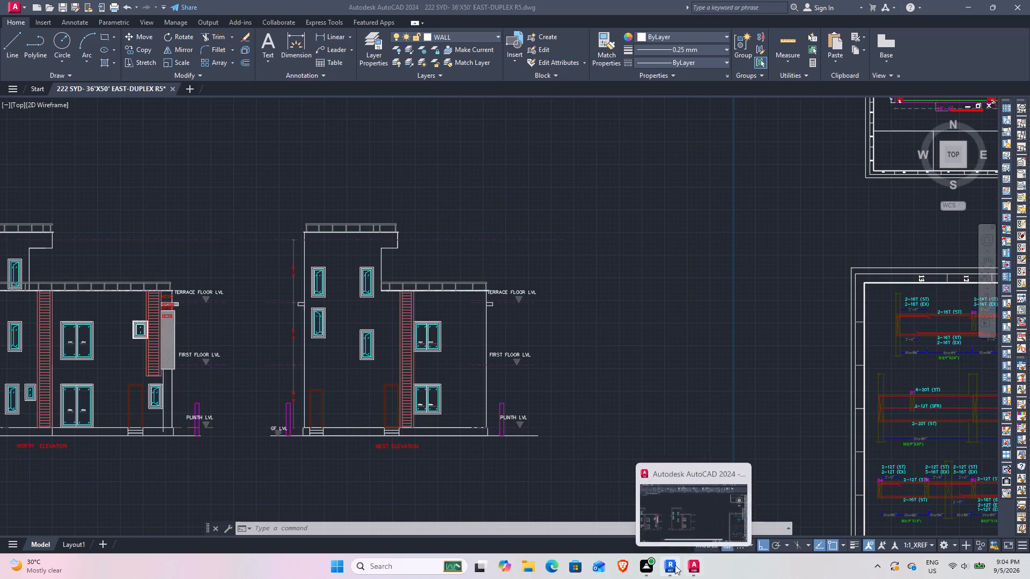
{"action": "left_click", "coordinate": [675, 565]}
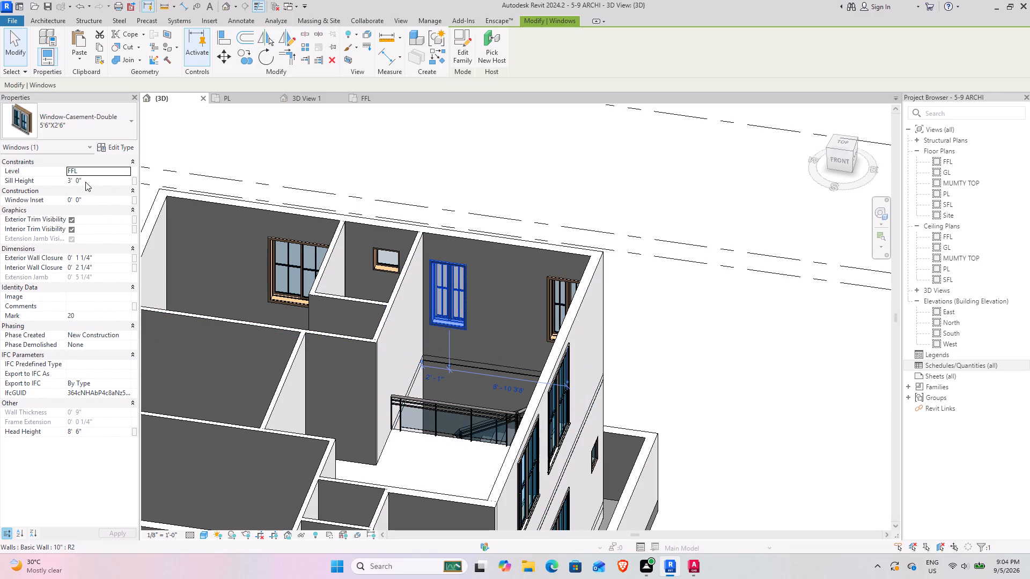
{"action": "left_click", "coordinate": [85, 182]}
{"action": "left_click_drag", "start_coordinate": [85, 182], "coordinate": [17, 181]}
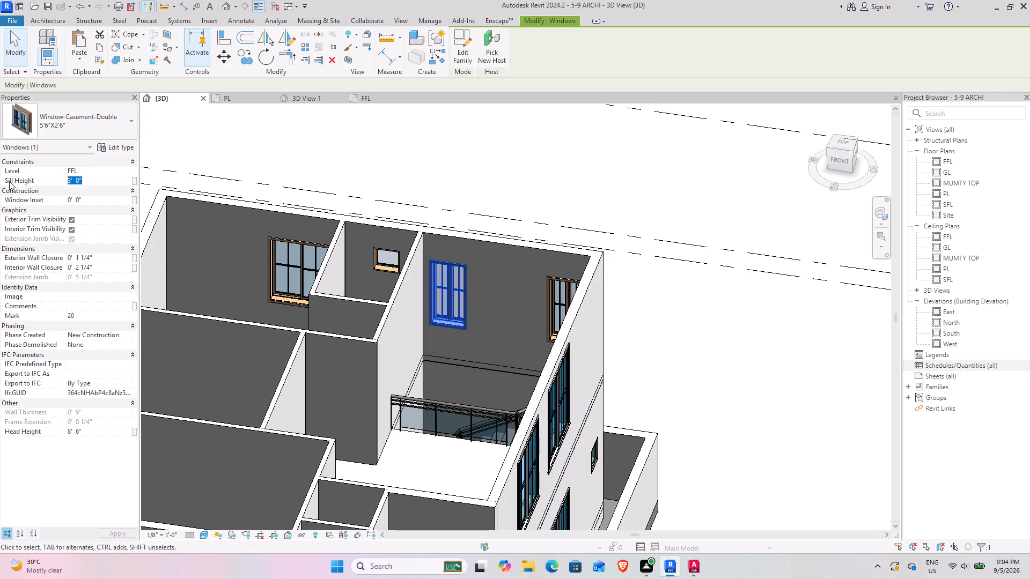
{"action": "key", "text": "0"}
{"action": "key", "text": "Return"}
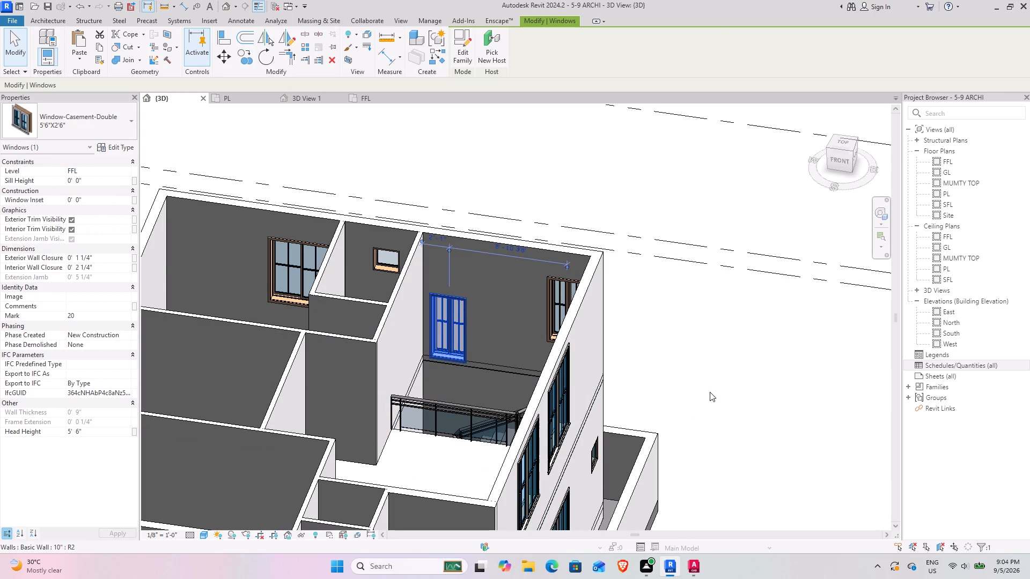
{"action": "left_click", "coordinate": [711, 385]}
Examine the staircase windows from inside and on the rear facade in 3D, including the lowered one, and the adjoining side facade.
{"action": "middle_click_drag", "start_coordinate": [627, 368], "coordinate": [676, 419], "text": "shift"}
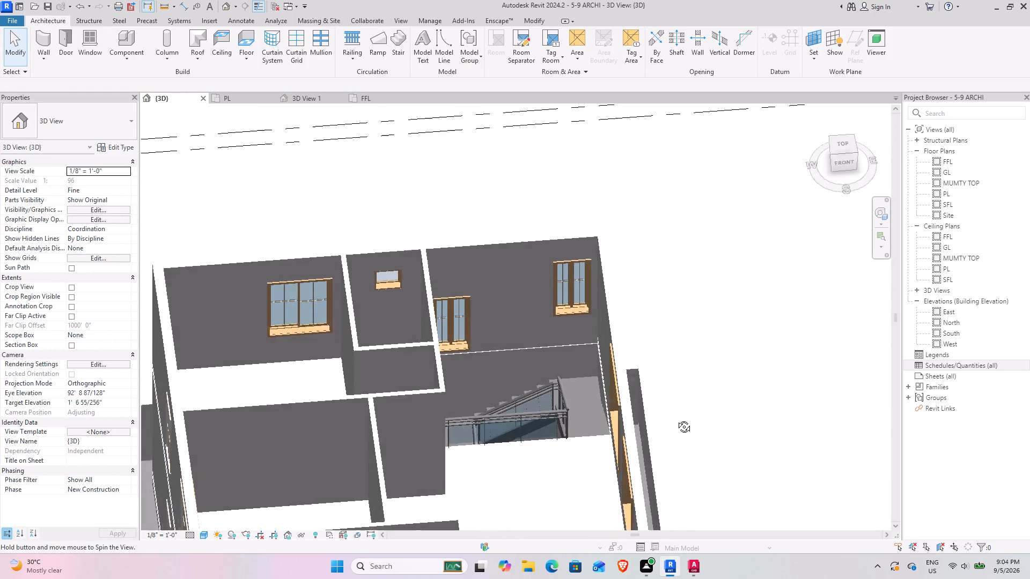
{"action": "middle_click_drag", "start_coordinate": [676, 419], "coordinate": [678, 422], "text": "shift"}
{"action": "middle_click_drag", "start_coordinate": [671, 403], "coordinate": [717, 363], "text": "shift"}
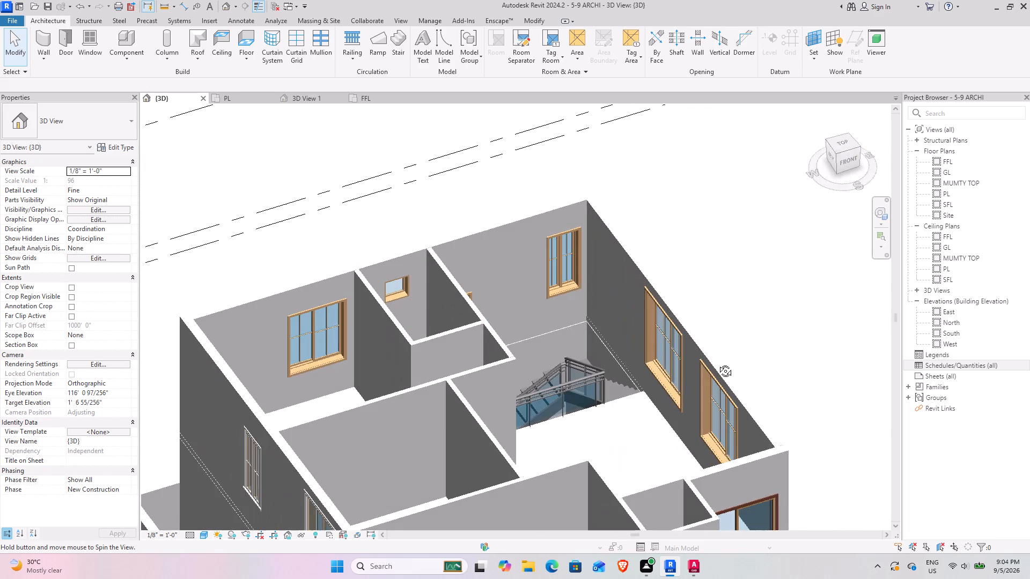
{"action": "middle_click_drag", "start_coordinate": [717, 363], "coordinate": [689, 383], "text": "shift"}
{"action": "middle_click_drag", "start_coordinate": [685, 385], "coordinate": [630, 404], "text": "shift"}
{"action": "middle_click_drag", "start_coordinate": [643, 342], "coordinate": [283, 362], "text": "shift"}
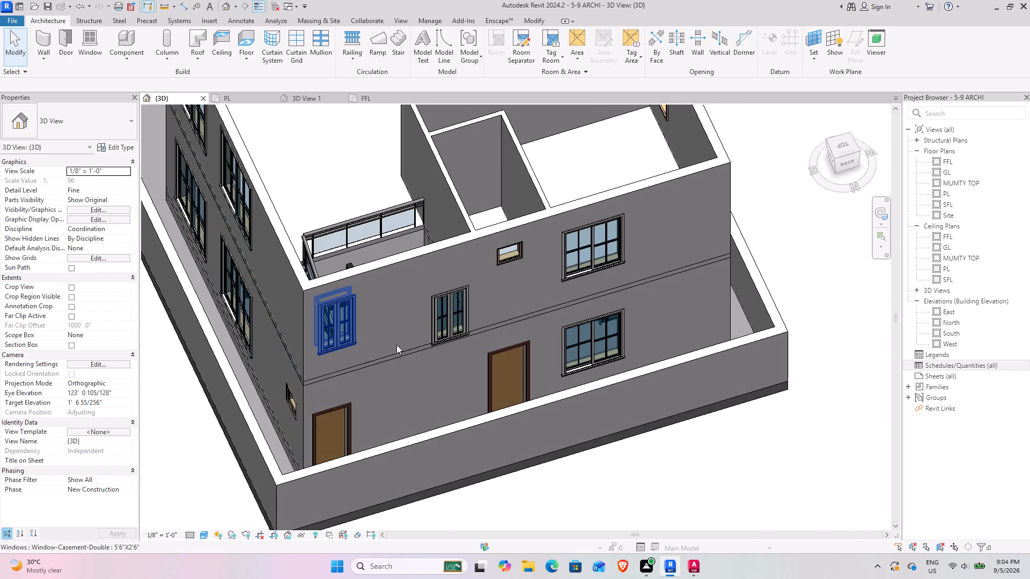
{"action": "middle_click_drag", "start_coordinate": [442, 362], "coordinate": [310, 178], "text": "shift"}
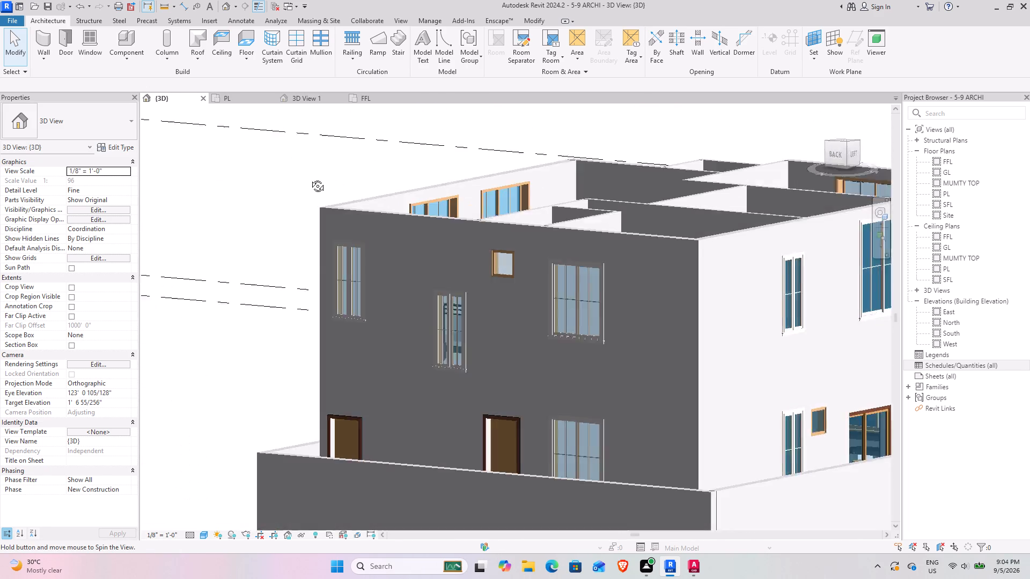
{"action": "middle_click_drag", "start_coordinate": [310, 178], "coordinate": [420, 289], "text": "shift"}
{"action": "scroll", "coordinate": [424, 323], "scroll_direction": "down", "scroll_amount": 5}
{"action": "middle_click_drag", "start_coordinate": [346, 375], "coordinate": [580, 256], "text": "shift"}
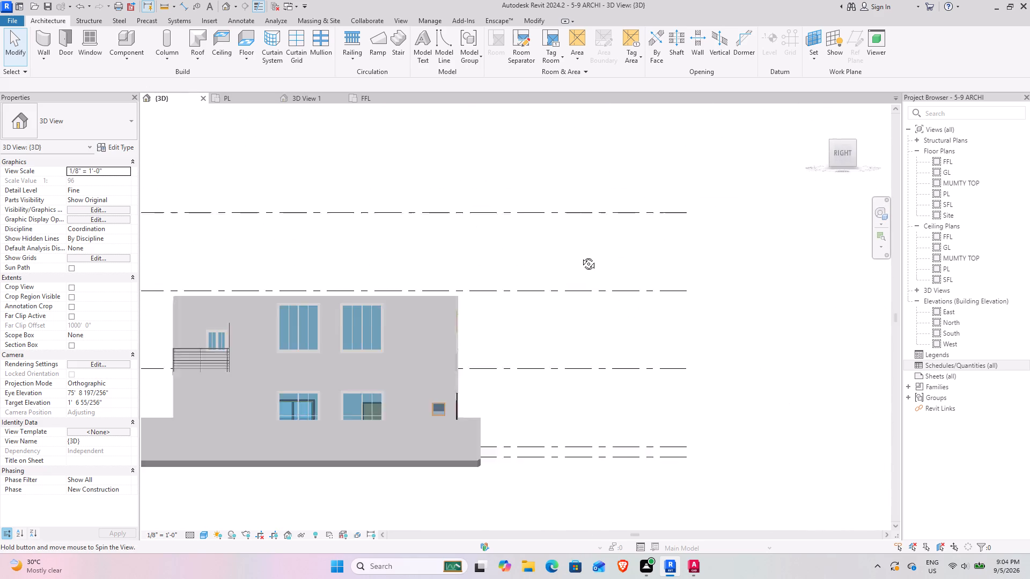
{"action": "middle_click_drag", "start_coordinate": [580, 256], "coordinate": [588, 354], "text": "shift"}
{"action": "middle_click_drag", "start_coordinate": [382, 362], "coordinate": [511, 364], "text": "shift"}
Change the small first-floor window overlooking the front balcony to the Window-Double-Hung 30" x 46" type.
{"action": "middle_click_drag", "start_coordinate": [444, 392], "coordinate": [567, 224]}
{"action": "scroll", "coordinate": [454, 252], "scroll_direction": "up", "scroll_amount": 2}
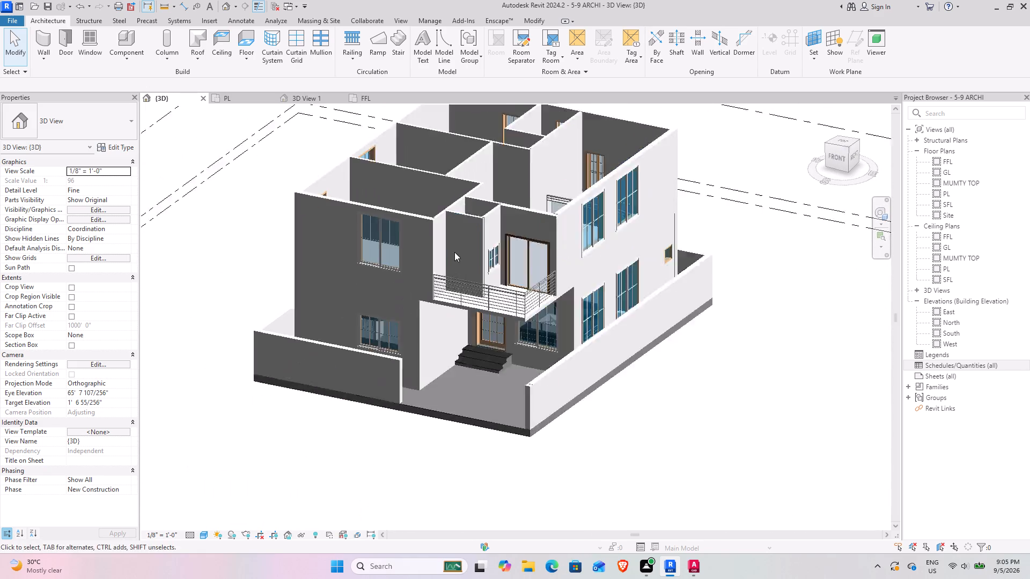
{"action": "scroll", "coordinate": [454, 252], "scroll_direction": "up", "scroll_amount": 2}
{"action": "middle_click_drag", "start_coordinate": [546, 279], "coordinate": [439, 281], "text": "shift"}
{"action": "middle_click_drag", "start_coordinate": [426, 276], "coordinate": [475, 357]}
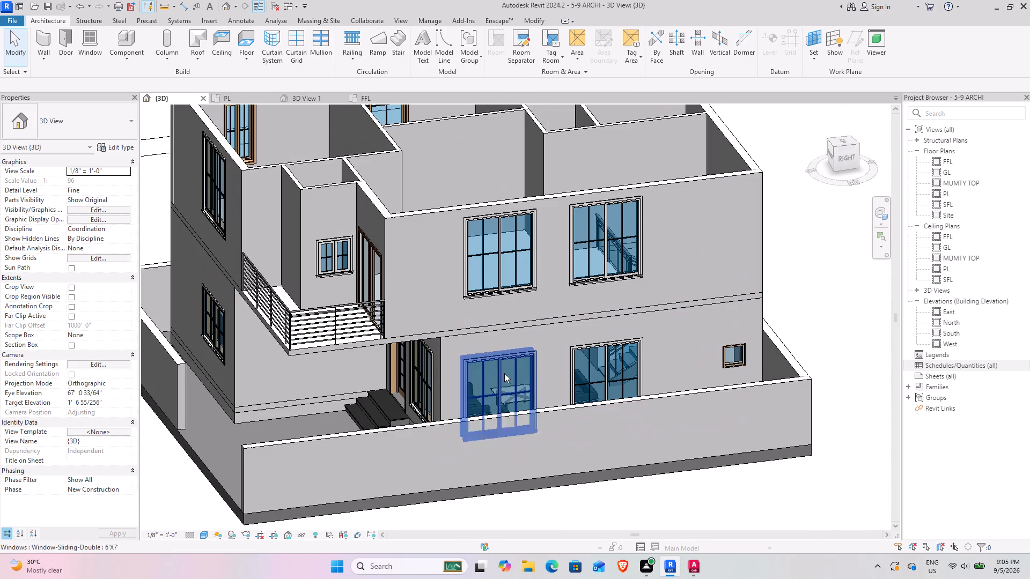
{"action": "left_click", "coordinate": [337, 258]}
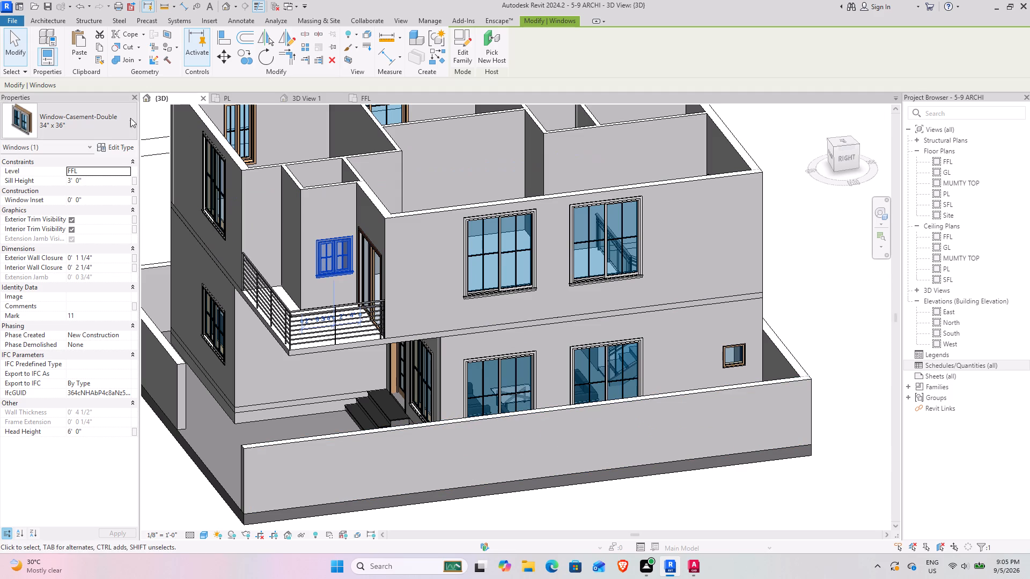
{"action": "left_click", "coordinate": [99, 125]}
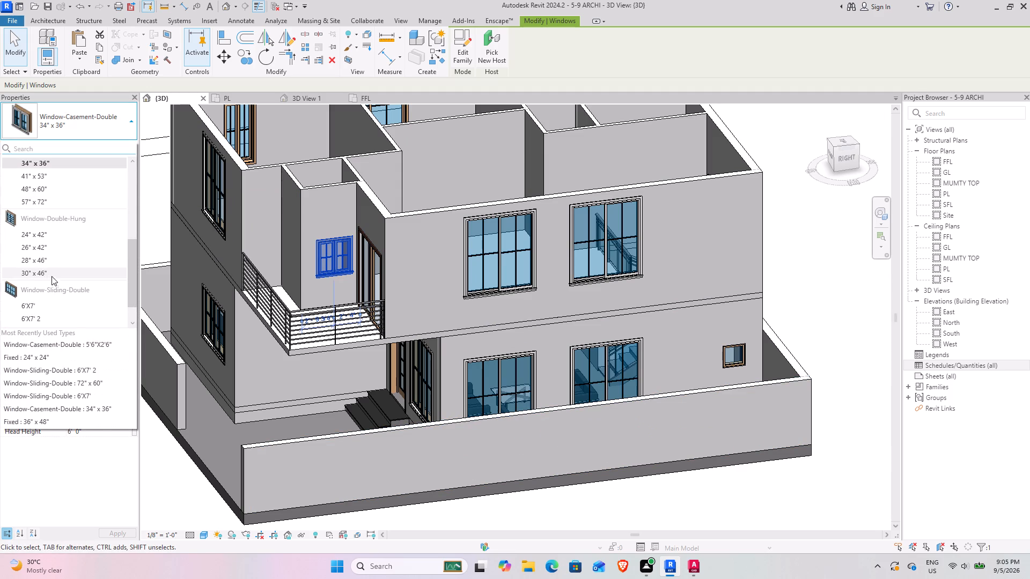
{"action": "scroll", "coordinate": [51, 301], "scroll_direction": "down", "scroll_amount": 3}
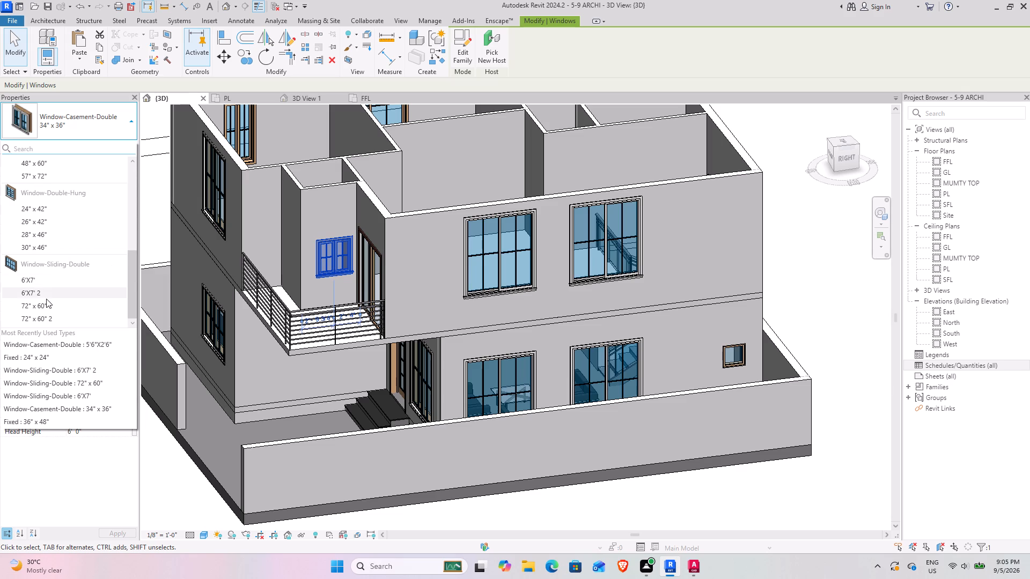
{"action": "scroll", "coordinate": [46, 299], "scroll_direction": "down", "scroll_amount": 3}
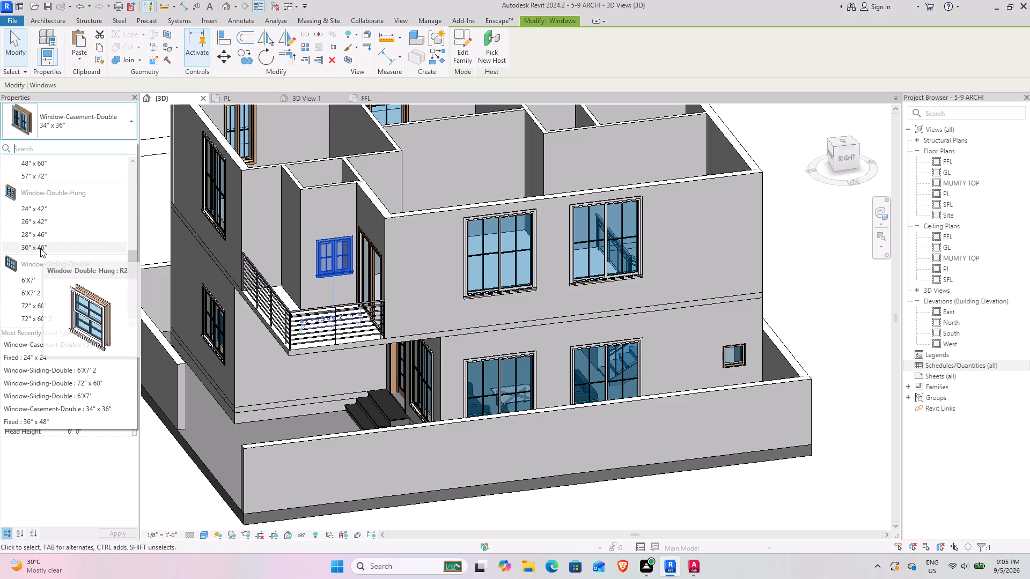
{"action": "left_click", "coordinate": [40, 248]}
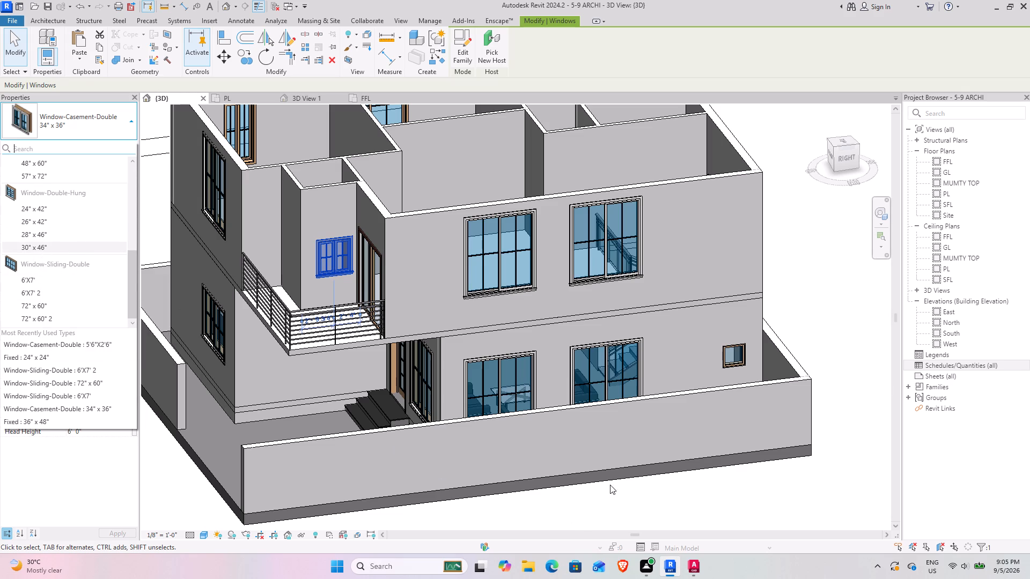
{"action": "left_click", "coordinate": [580, 486]}
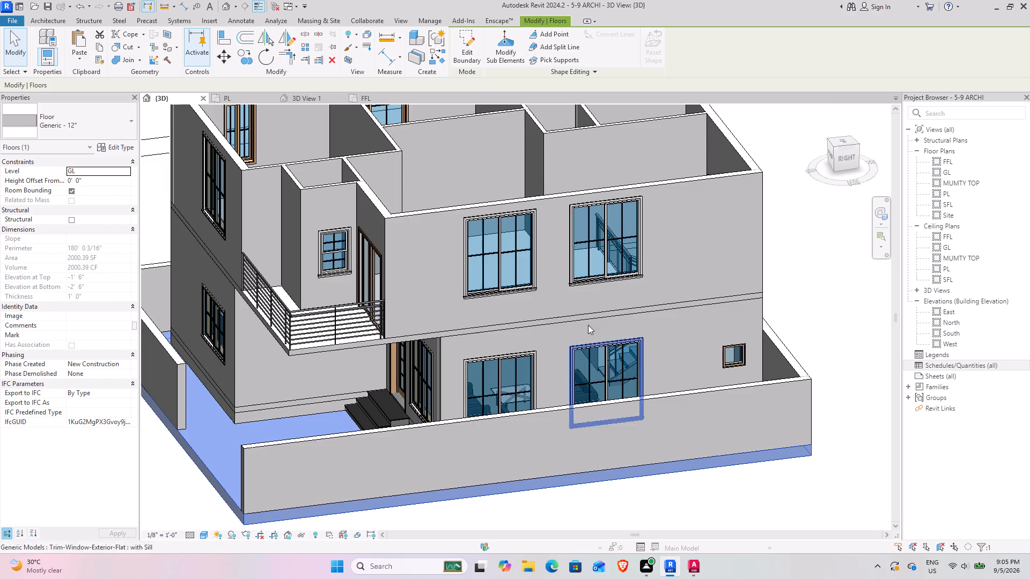
{"action": "scroll", "coordinate": [571, 286], "scroll_direction": "down", "scroll_amount": 4}
{"action": "left_click", "coordinate": [698, 458]}
Examine the house's side and rear facades in 3D to review the window openings on both floors.
{"action": "middle_click_drag", "start_coordinate": [649, 443], "coordinate": [623, 279], "text": "shift"}
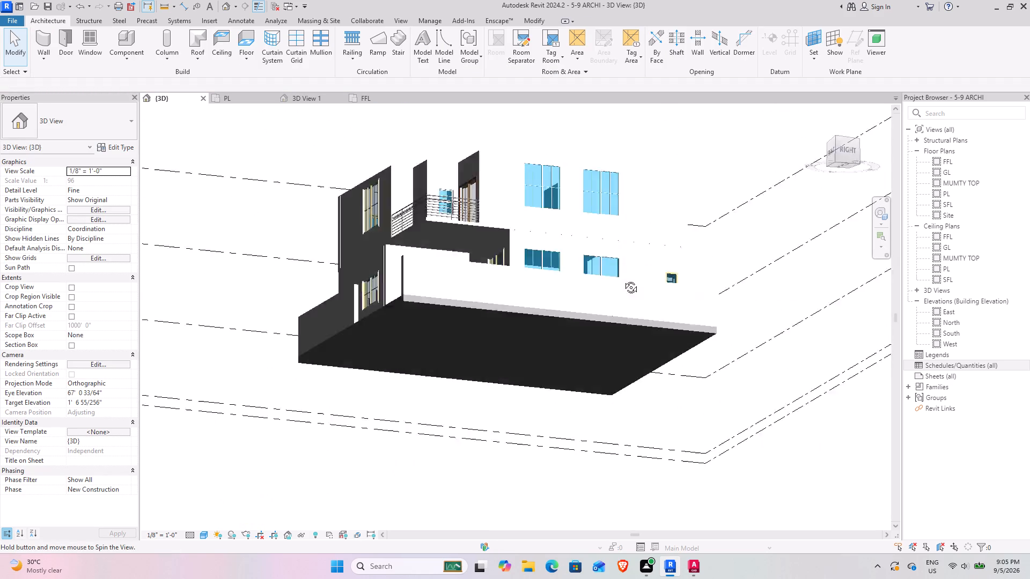
{"action": "middle_click_drag", "start_coordinate": [623, 279], "coordinate": [484, 446], "text": "shift"}
{"action": "middle_click_drag", "start_coordinate": [627, 365], "coordinate": [731, 358], "text": "shift"}
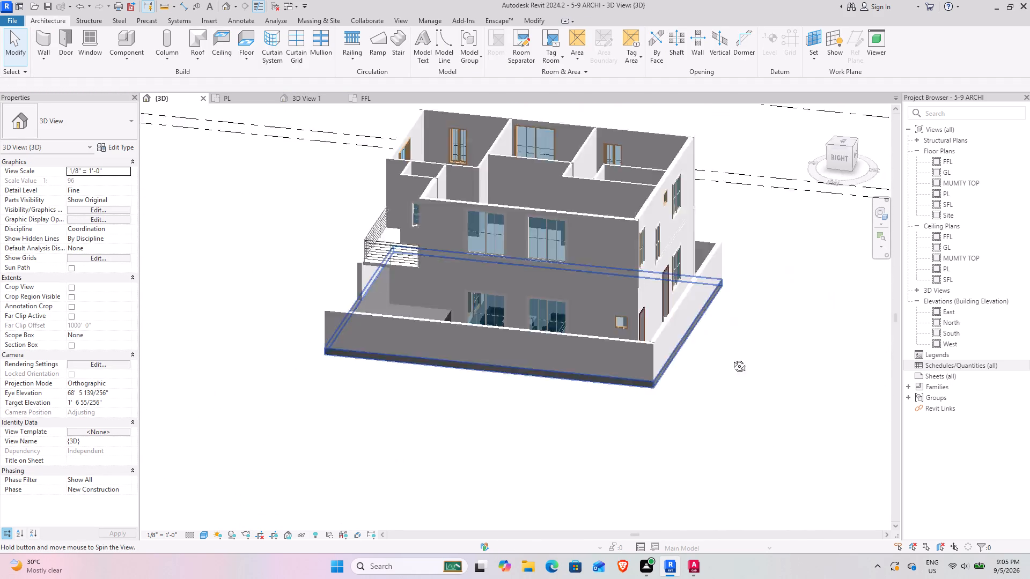
{"action": "middle_click_drag", "start_coordinate": [731, 358], "coordinate": [741, 355], "text": "shift"}
{"action": "middle_click_drag", "start_coordinate": [615, 391], "coordinate": [459, 331], "text": "shift"}
{"action": "middle_click_drag", "start_coordinate": [734, 331], "coordinate": [431, 394]}
{"action": "middle_click_drag", "start_coordinate": [404, 388], "coordinate": [423, 474], "text": "shift"}
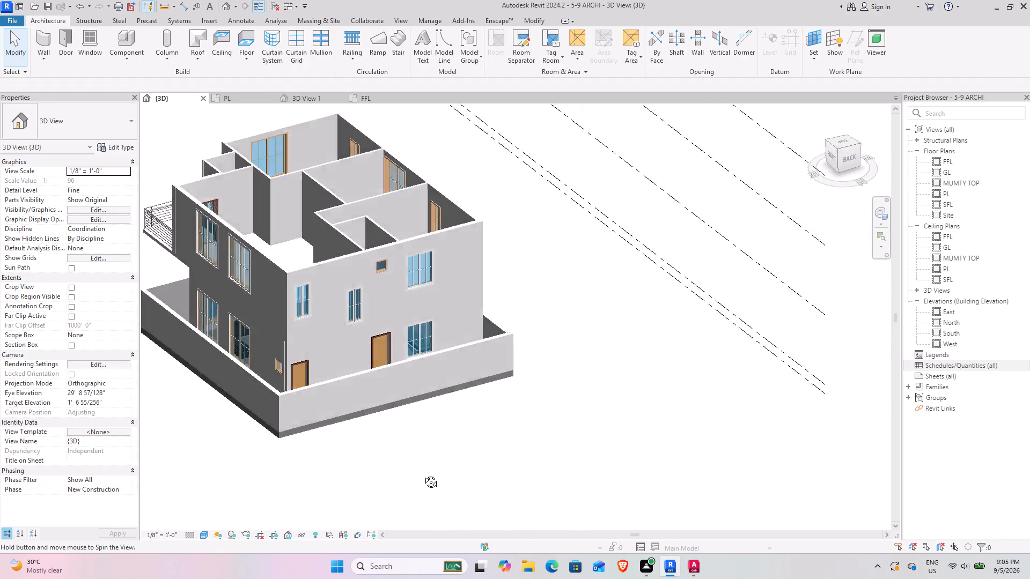
{"action": "middle_click_drag", "start_coordinate": [423, 474], "coordinate": [398, 482], "text": "shift"}
{"action": "middle_click_drag", "start_coordinate": [377, 458], "coordinate": [557, 497]}
{"action": "middle_click_drag", "start_coordinate": [454, 466], "coordinate": [627, 433], "text": "shift"}
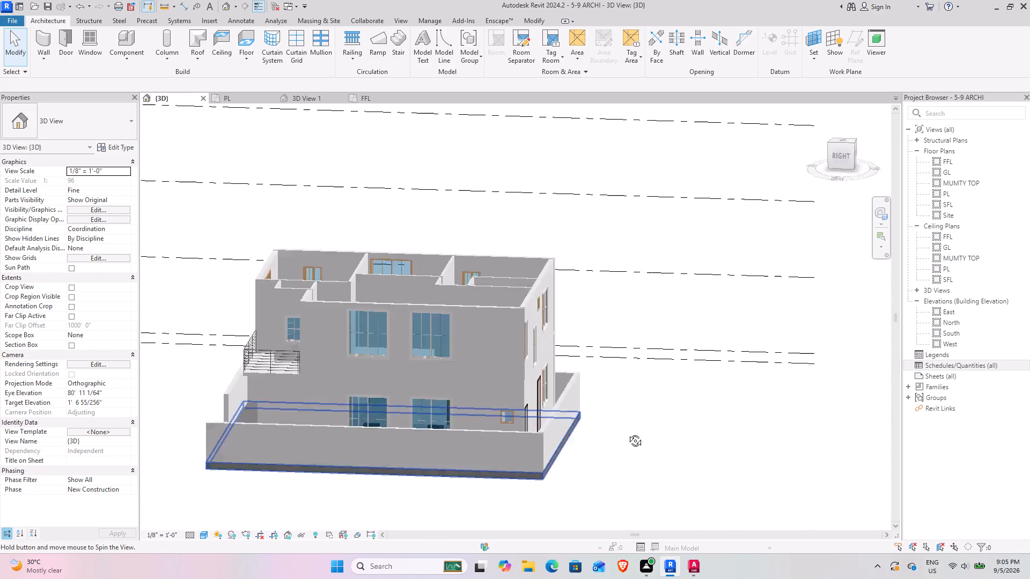
Examine the first floor from above in 3D, and look over the FFL floor plan's rooms and door openings.
{"action": "middle_click_drag", "start_coordinate": [627, 433], "coordinate": [785, 534], "text": "shift"}
{"action": "middle_click_drag", "start_coordinate": [724, 473], "coordinate": [591, 362]}
{"action": "middle_click_drag", "start_coordinate": [582, 361], "coordinate": [551, 484]}
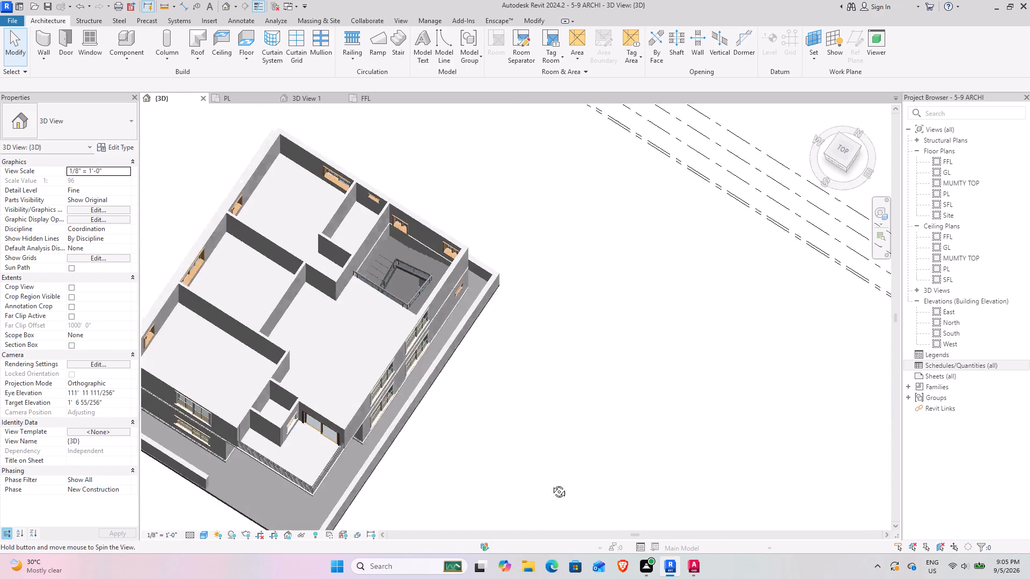
{"action": "middle_click_drag", "start_coordinate": [551, 484], "coordinate": [527, 477]}
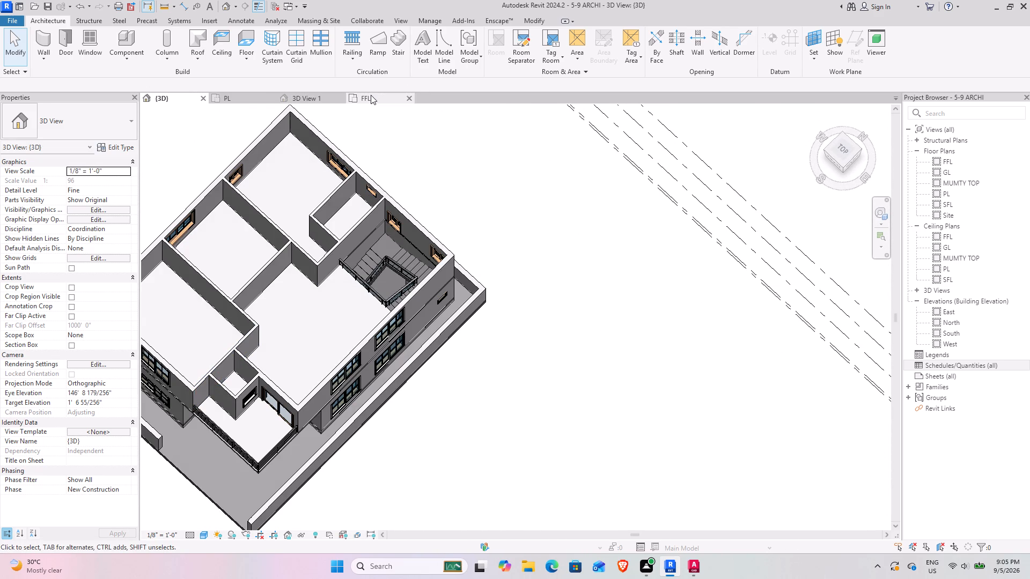
{"action": "left_click", "coordinate": [371, 95]}
{"action": "scroll", "coordinate": [577, 273], "scroll_direction": "down", "scroll_amount": 3}
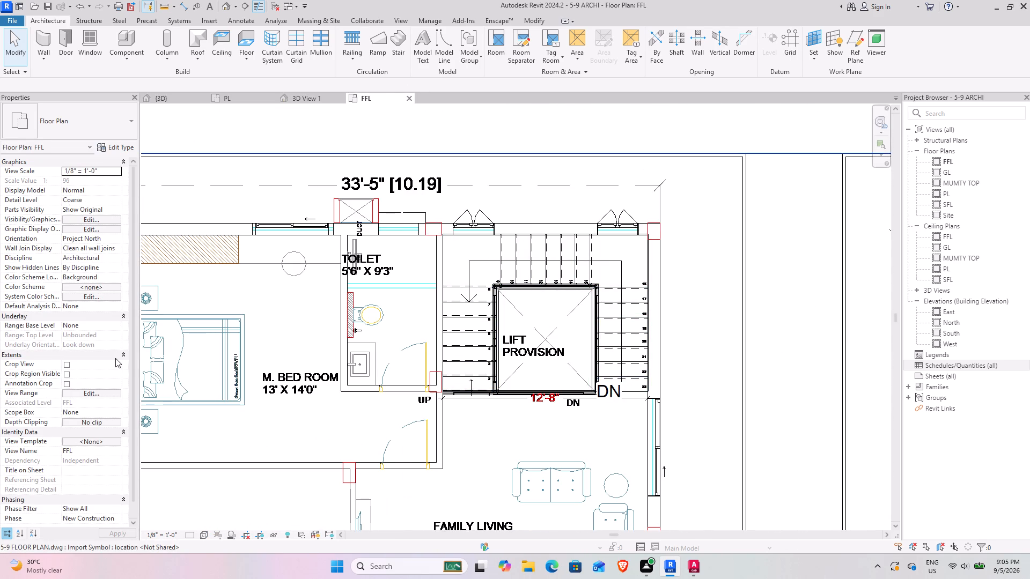
{"action": "middle_click_drag", "start_coordinate": [291, 365], "coordinate": [458, 214]}
{"action": "middle_click_drag", "start_coordinate": [344, 322], "coordinate": [315, 280]}
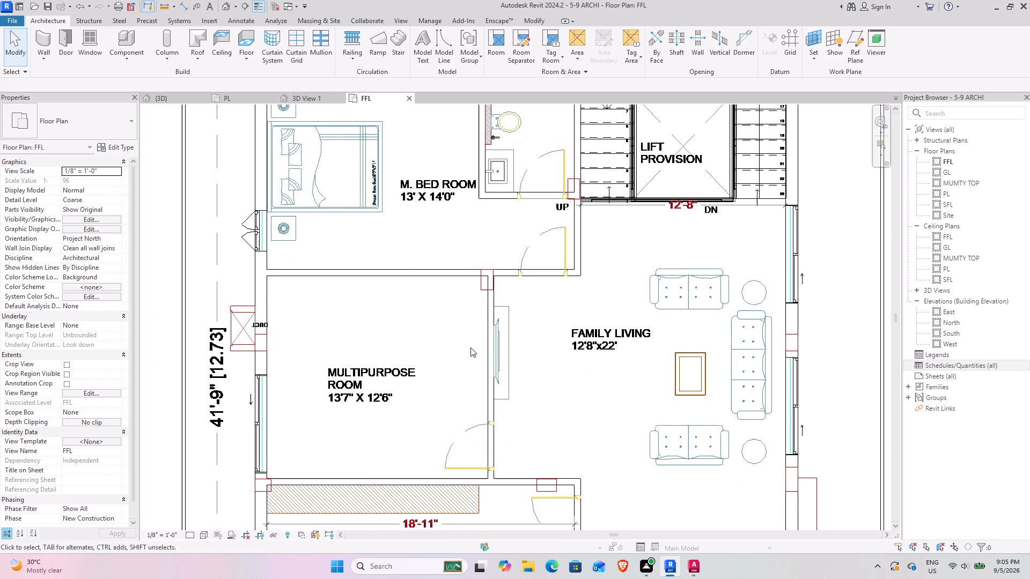
{"action": "middle_click_drag", "start_coordinate": [445, 374], "coordinate": [323, 259]}
{"action": "middle_click_drag", "start_coordinate": [289, 256], "coordinate": [345, 246]}
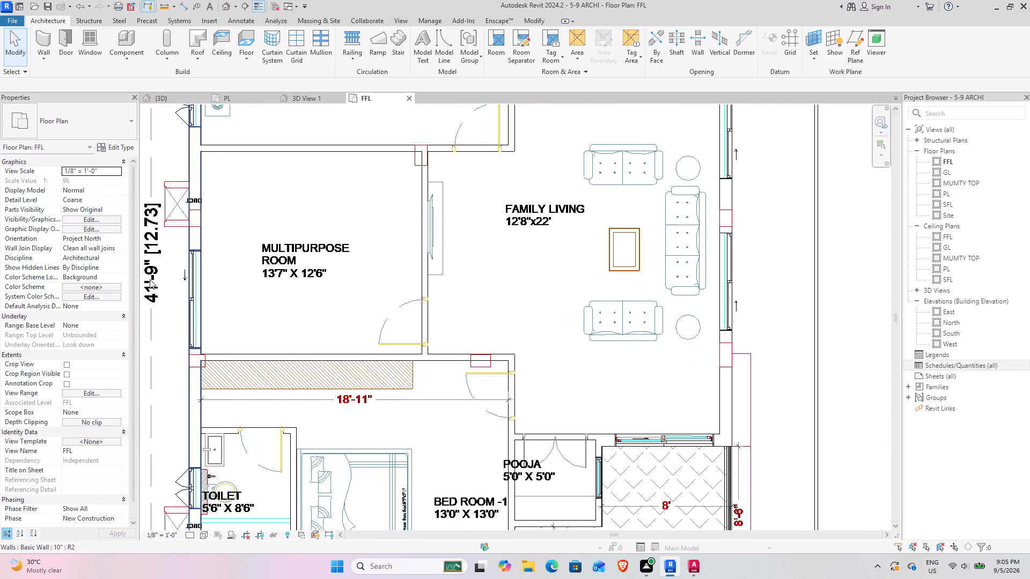
{"action": "middle_click_drag", "start_coordinate": [225, 383], "coordinate": [216, 306]}
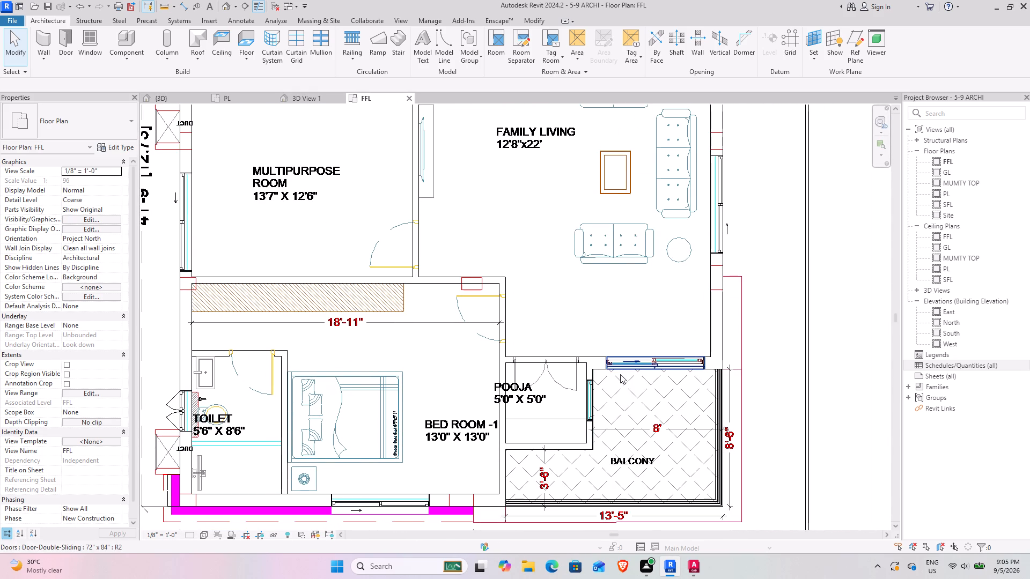
{"action": "middle_click_drag", "start_coordinate": [723, 216], "coordinate": [761, 485]}
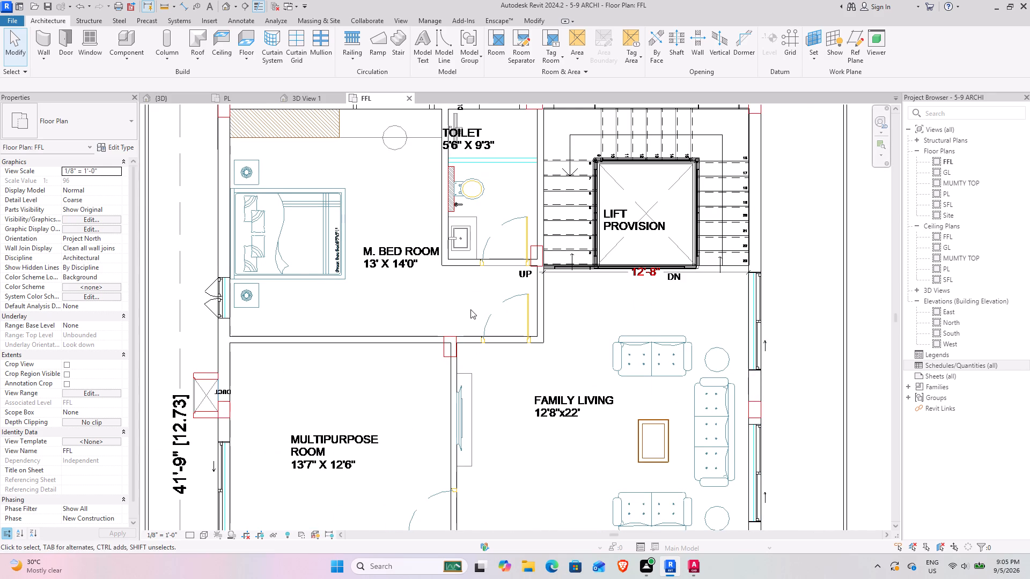
Place a Single-Flush 36" x 80" door in the Multipurpose Room's wall to Family Living, flipped to match the DWG swing.
{"action": "left_click", "coordinate": [62, 41]}
{"action": "left_click", "coordinate": [77, 126]}
{"action": "left_click", "coordinate": [77, 126]}
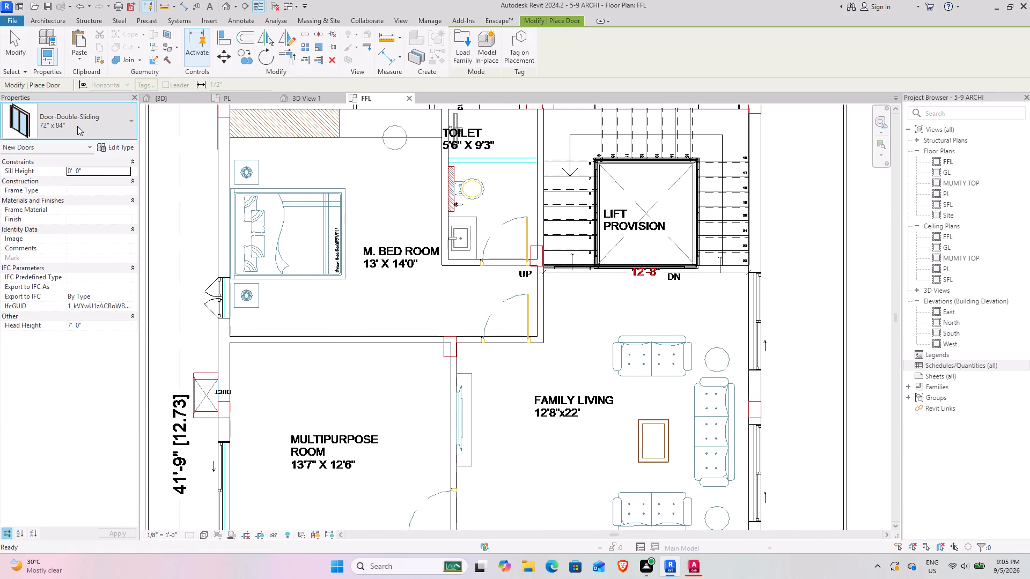
{"action": "middle_click_drag", "start_coordinate": [413, 357], "coordinate": [383, 131]}
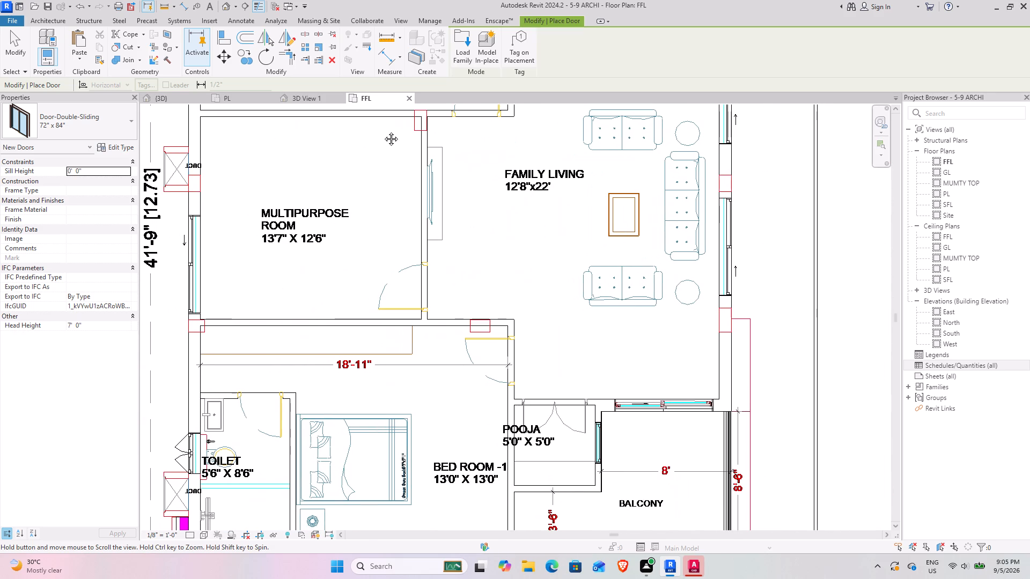
{"action": "middle_click_drag", "start_coordinate": [383, 131], "coordinate": [383, 130]}
{"action": "left_click", "coordinate": [87, 122]}
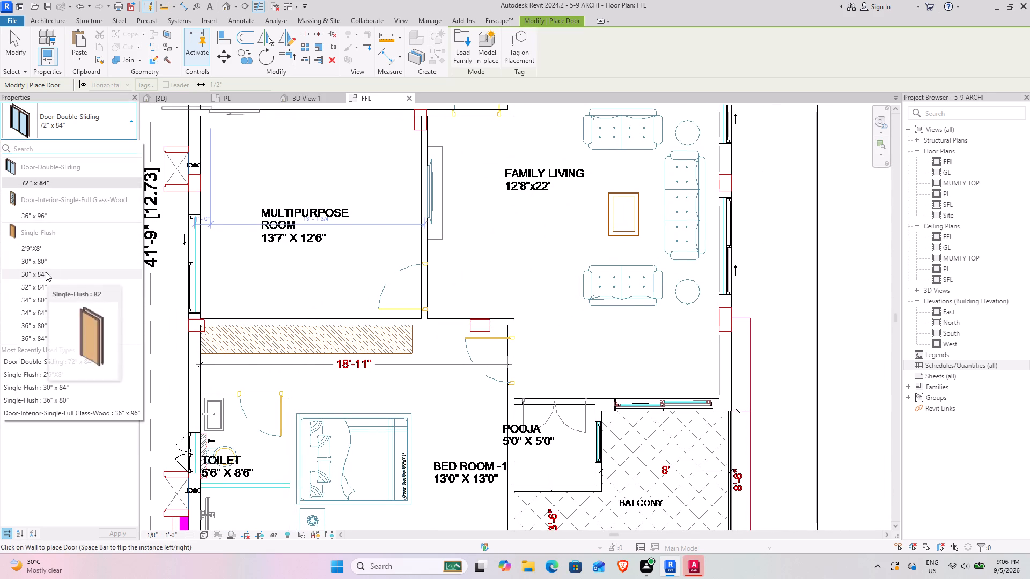
{"action": "left_click", "coordinate": [35, 251]}
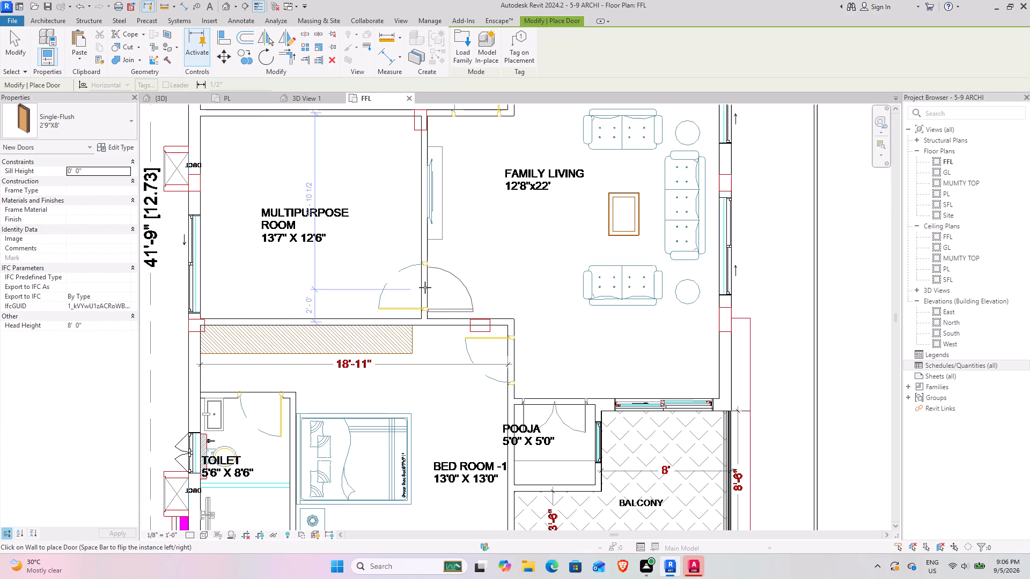
{"action": "left_click", "coordinate": [75, 127]}
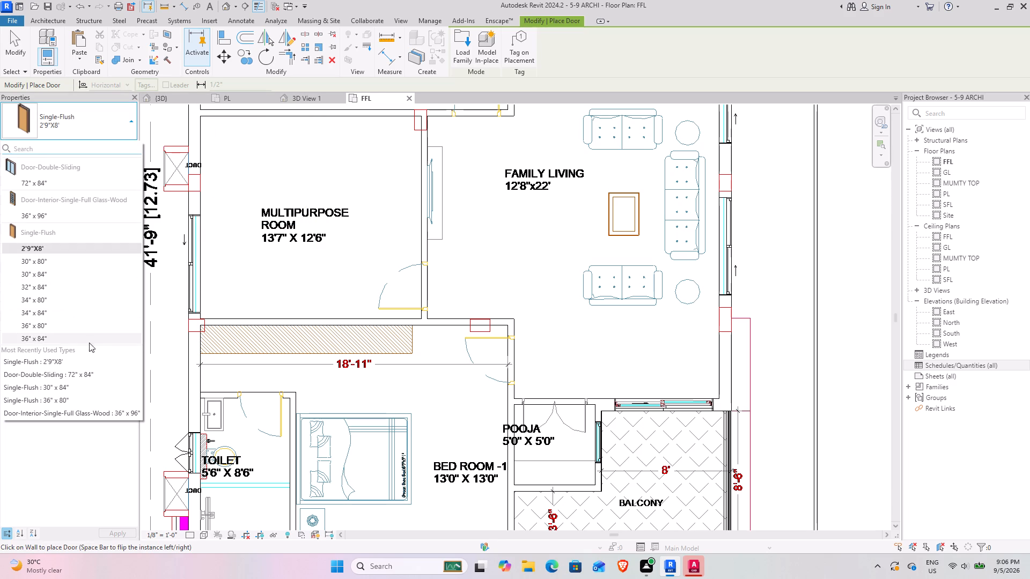
{"action": "scroll", "coordinate": [71, 346], "scroll_direction": "down", "scroll_amount": 2}
{"action": "left_click", "coordinate": [53, 328]}
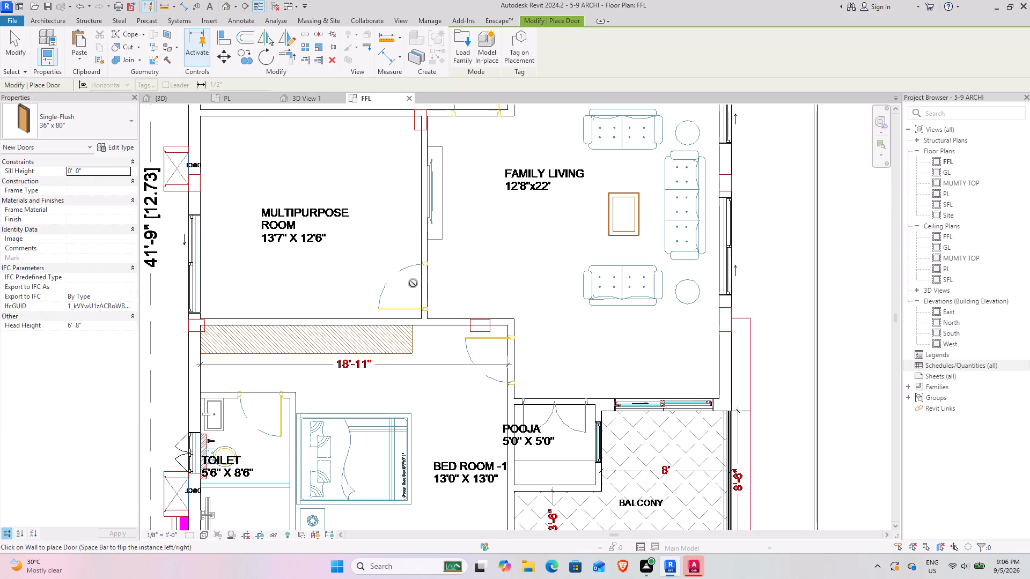
{"action": "scroll", "coordinate": [422, 285], "scroll_direction": "up", "scroll_amount": 6}
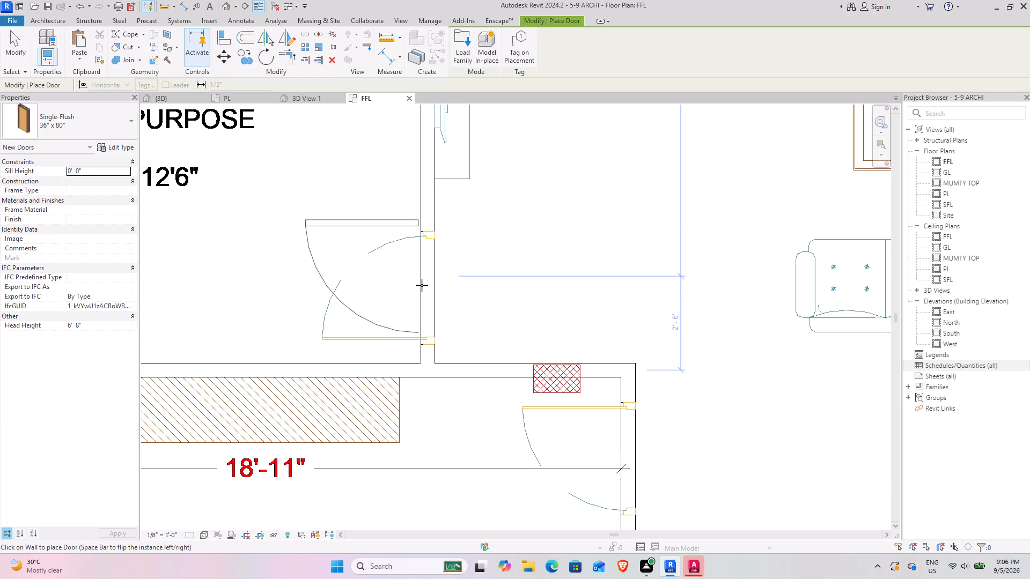
{"action": "key", "text": "space"}
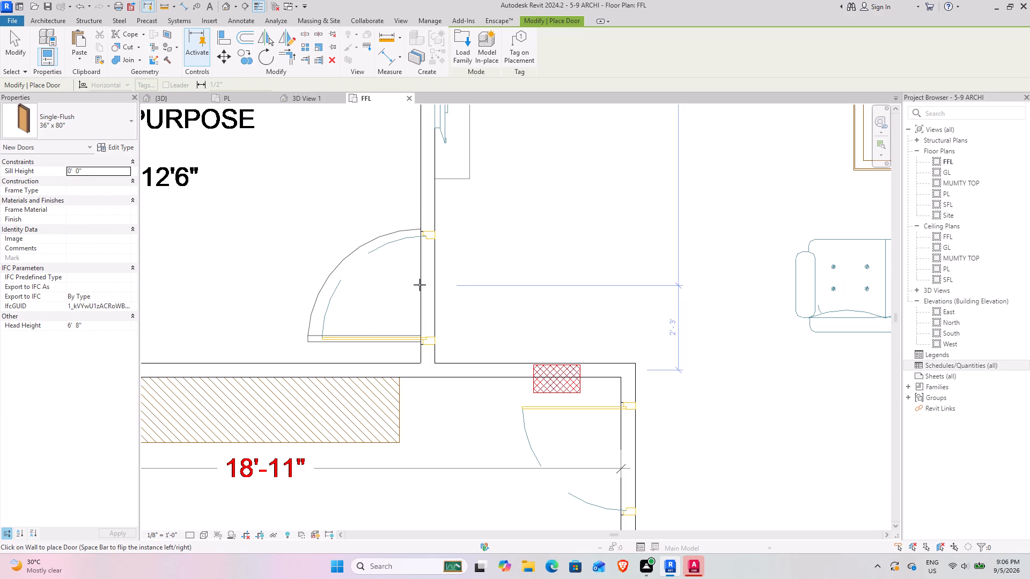
{"action": "left_click", "coordinate": [420, 289]}
{"action": "scroll", "coordinate": [450, 319], "scroll_direction": "down", "scroll_amount": 9}
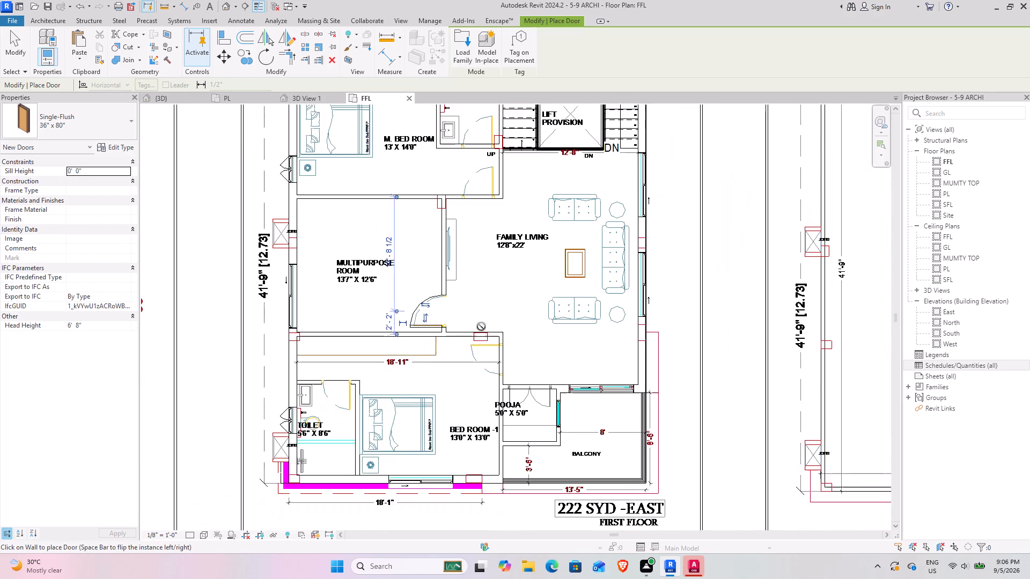
Place a Single-Flush 36" x 80" door in Bed Room-1's wall to Family Living, above the Pooja, flipped to match the DWG swing.
{"action": "middle_click_drag", "start_coordinate": [482, 325], "coordinate": [432, 220]}
{"action": "scroll", "coordinate": [449, 261], "scroll_direction": "up", "scroll_amount": 11}
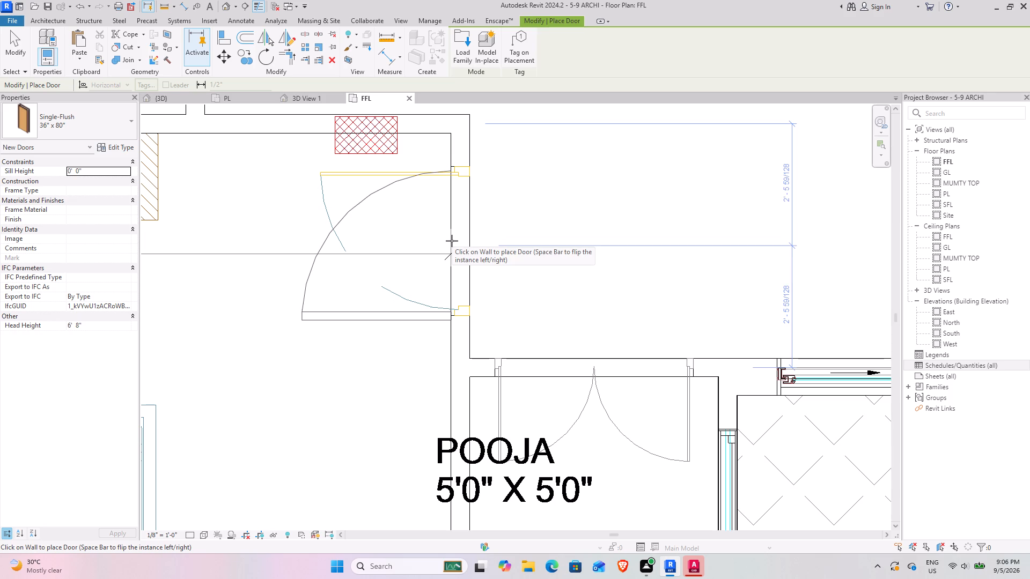
{"action": "key", "text": "space"}
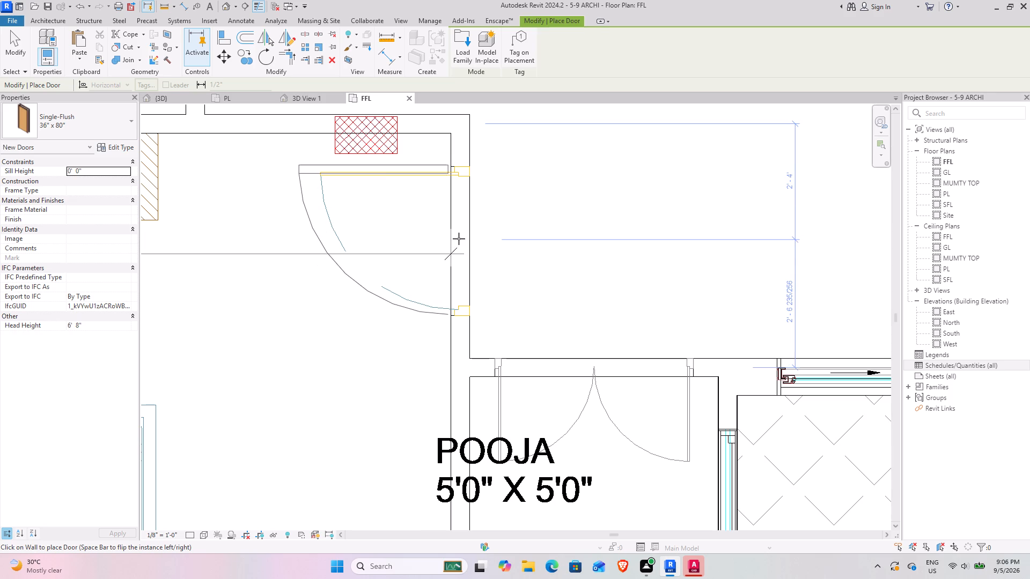
{"action": "left_click", "coordinate": [459, 239]}
{"action": "scroll", "coordinate": [311, 243], "scroll_direction": "down", "scroll_amount": 5}
{"action": "middle_click_drag", "start_coordinate": [310, 243], "coordinate": [354, 233]}
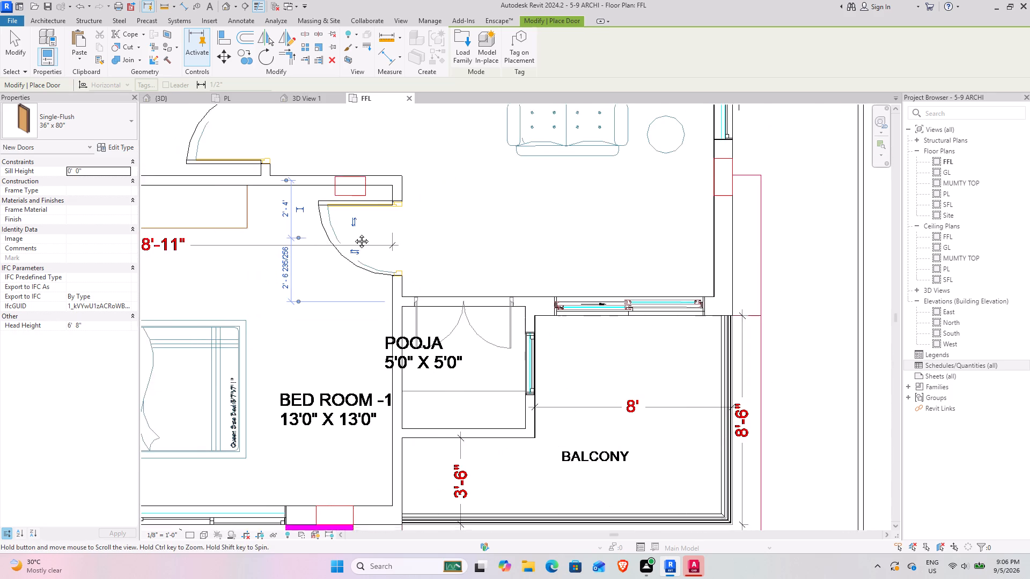
{"action": "middle_click_drag", "start_coordinate": [354, 233], "coordinate": [407, 222]}
{"action": "middle_click_drag", "start_coordinate": [459, 287], "coordinate": [406, 361]}
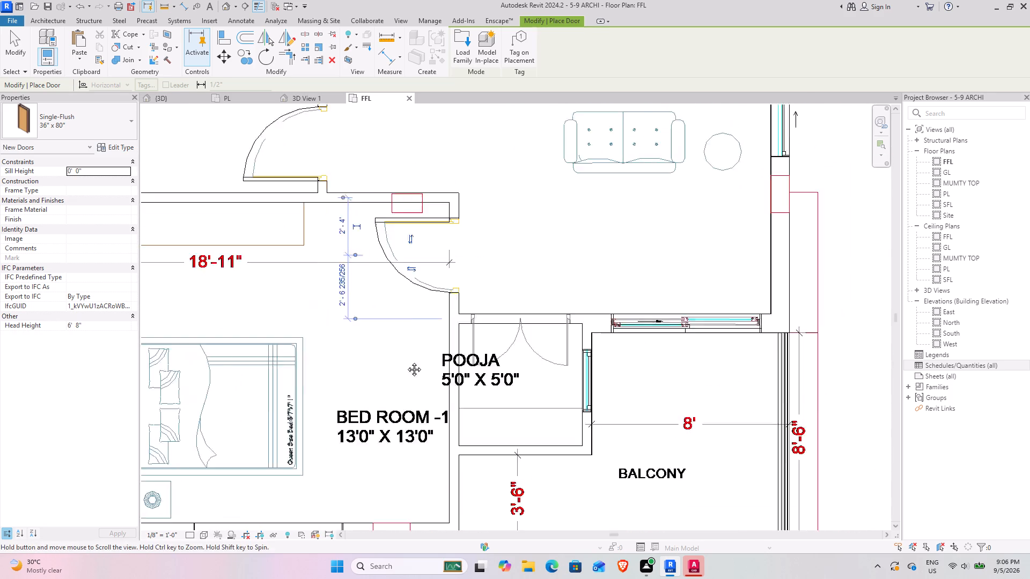
{"action": "middle_click_drag", "start_coordinate": [406, 361], "coordinate": [396, 387]}
{"action": "key", "text": "Escape"}
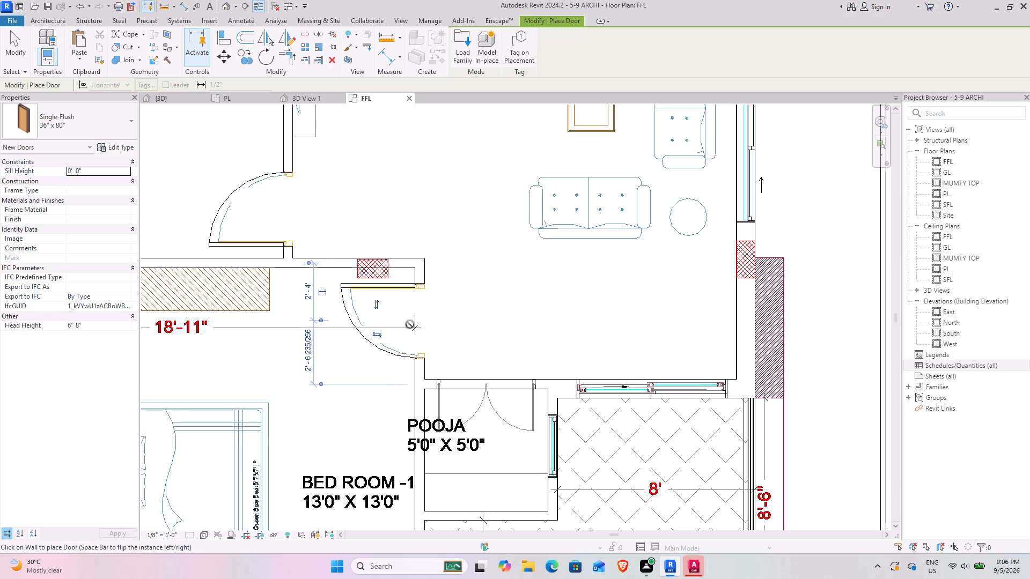
Place a Single-Flush 36" x 80" door at the M. Bed Room entrance from Family Living, opening into the bedroom.
{"action": "scroll", "coordinate": [407, 281], "scroll_direction": "down", "scroll_amount": 5}
{"action": "middle_click_drag", "start_coordinate": [443, 209], "coordinate": [491, 411]}
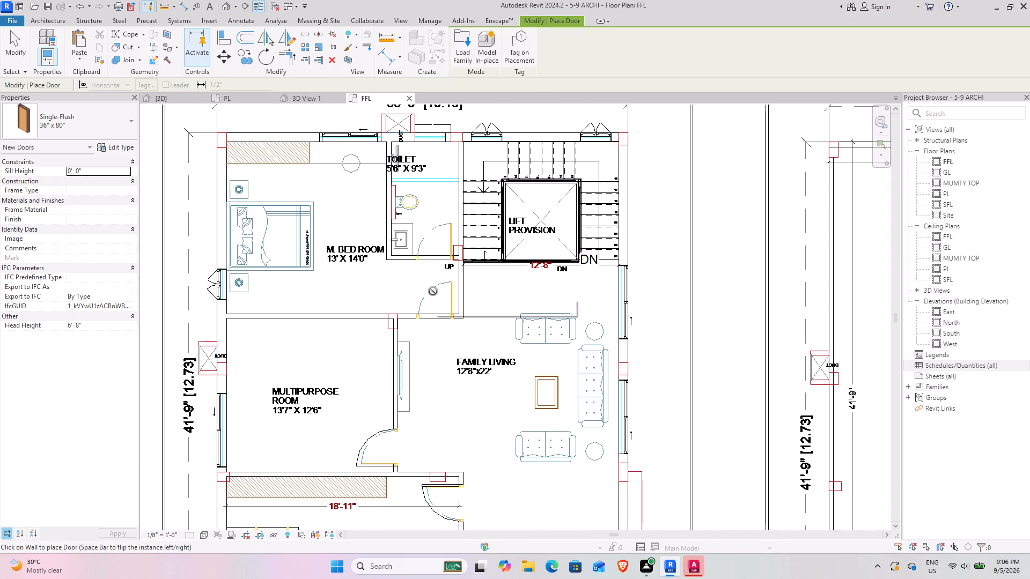
{"action": "scroll", "coordinate": [445, 306], "scroll_direction": "up", "scroll_amount": 8}
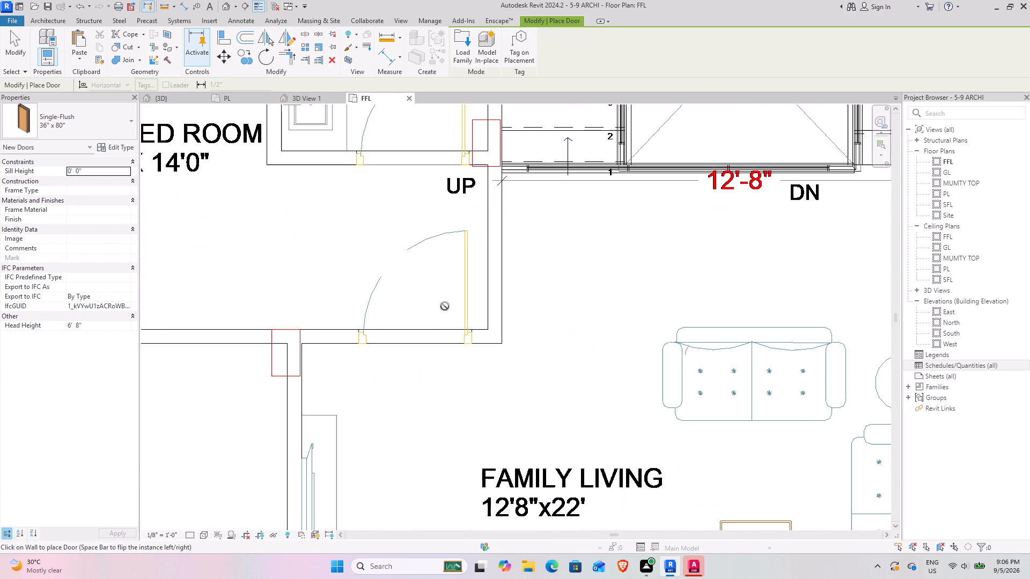
{"action": "left_click", "coordinate": [418, 334]}
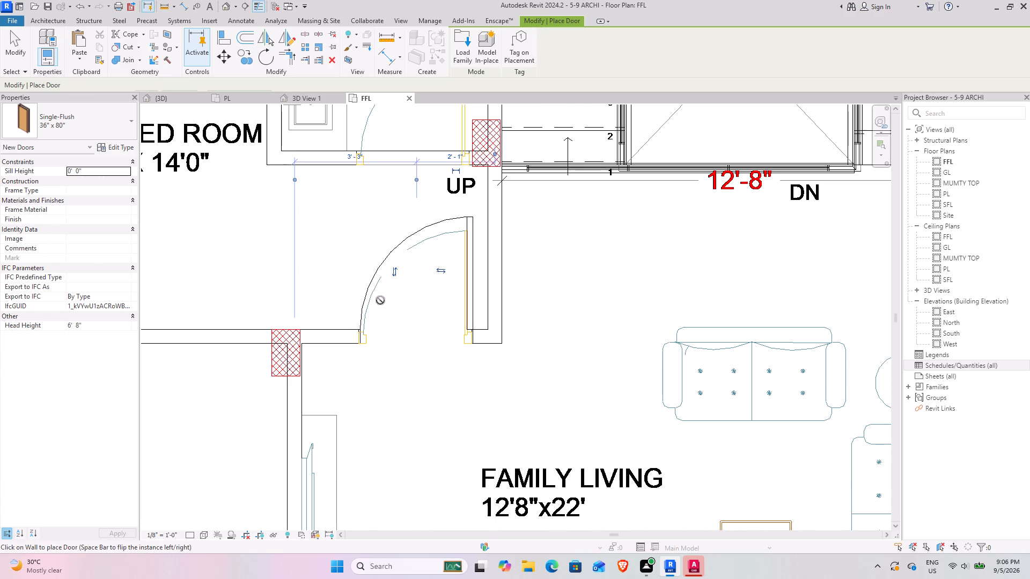
Place a Single-Flush 30" x 80" door at the M. Bed Room's toilet entrance, opening into the toilet.
{"action": "middle_click_drag", "start_coordinate": [376, 266], "coordinate": [400, 456]}
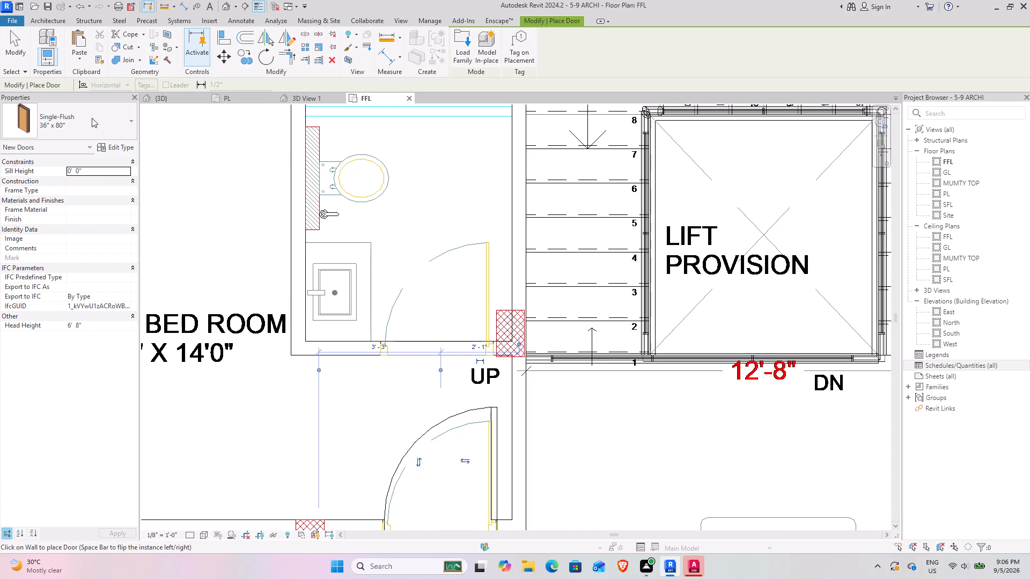
{"action": "left_click", "coordinate": [130, 137]}
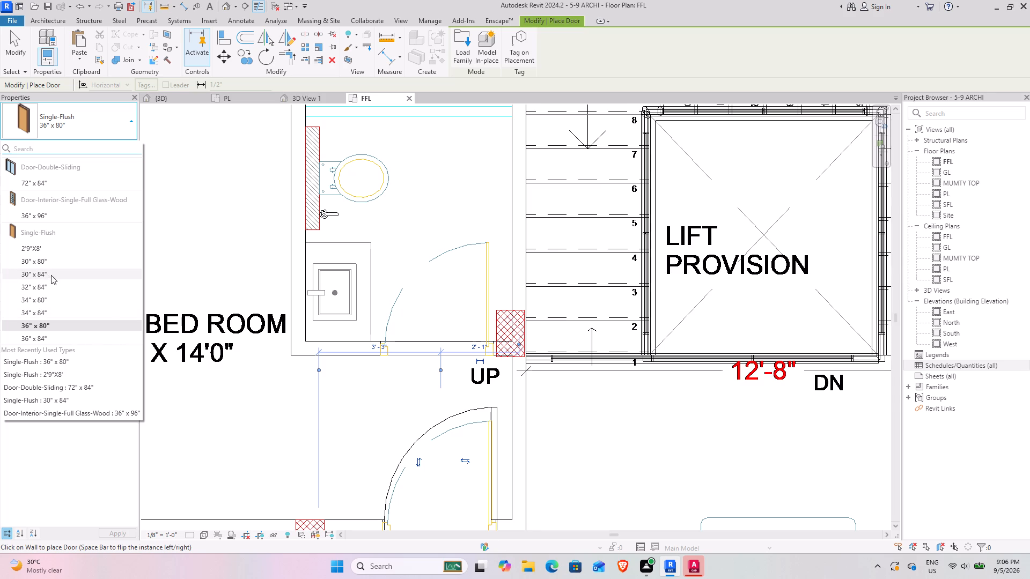
{"action": "left_click", "coordinate": [43, 261]}
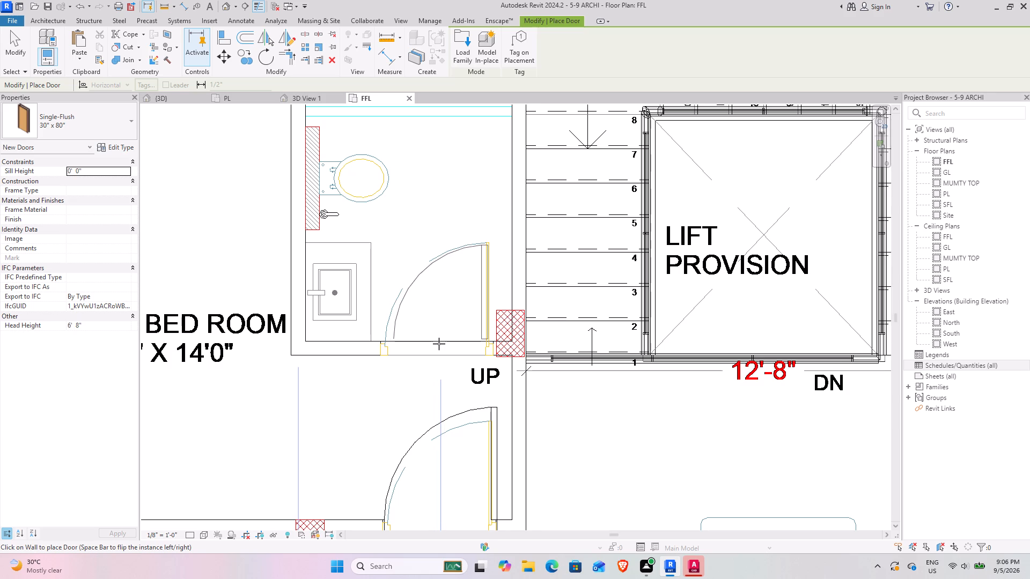
{"action": "left_click", "coordinate": [439, 344]}
Look over the first-floor plan's door openings and the neighbouring ground and terrace floor drawings, ending door placement.
{"action": "scroll", "coordinate": [175, 227], "scroll_direction": "down", "scroll_amount": 5}
{"action": "middle_click_drag", "start_coordinate": [322, 329], "coordinate": [407, 233]}
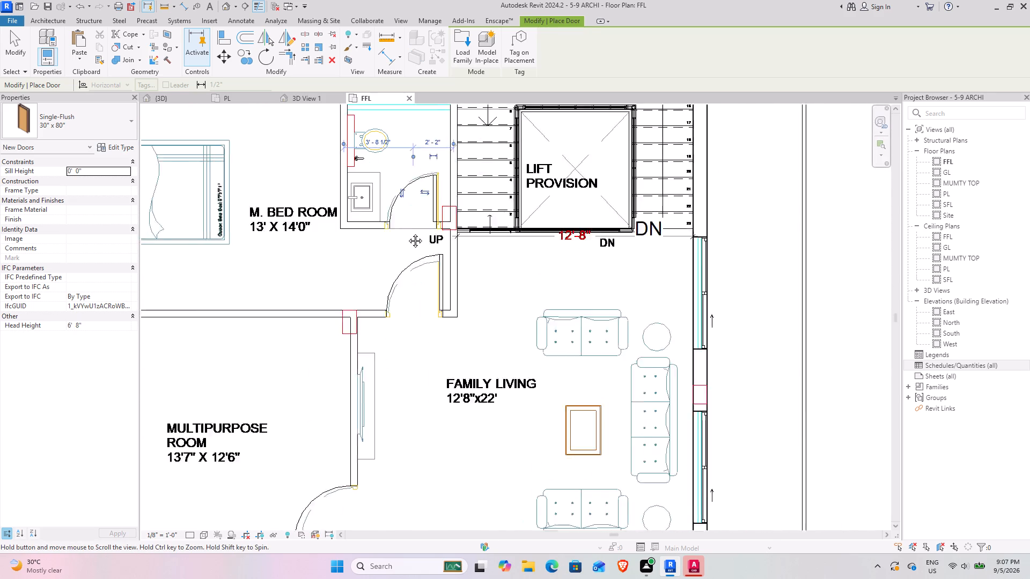
{"action": "middle_click_drag", "start_coordinate": [407, 233], "coordinate": [416, 226]}
{"action": "middle_click_drag", "start_coordinate": [326, 247], "coordinate": [393, 381]}
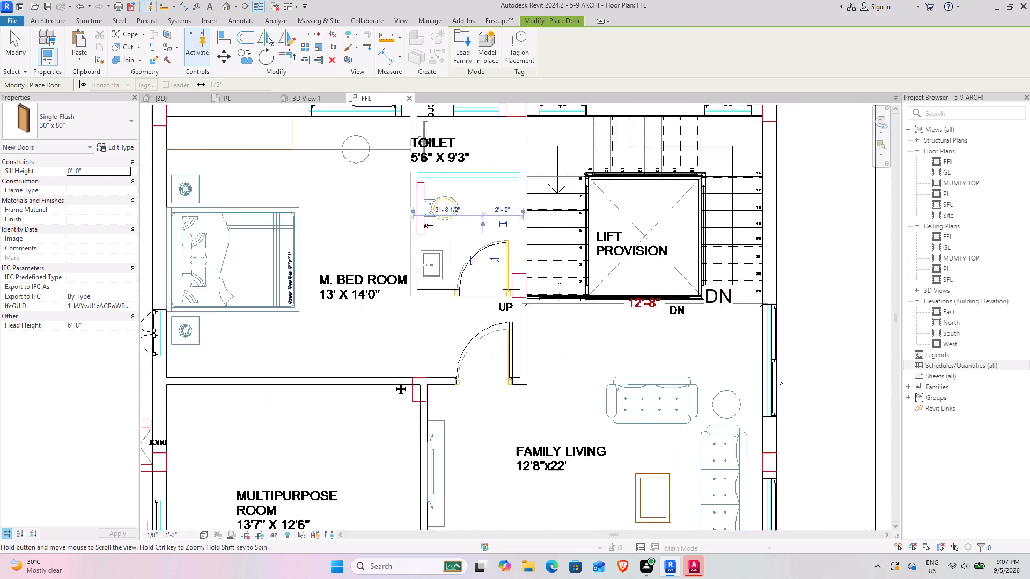
{"action": "middle_click_drag", "start_coordinate": [393, 381], "coordinate": [305, 207]}
{"action": "scroll", "coordinate": [509, 355], "scroll_direction": "down", "scroll_amount": 4}
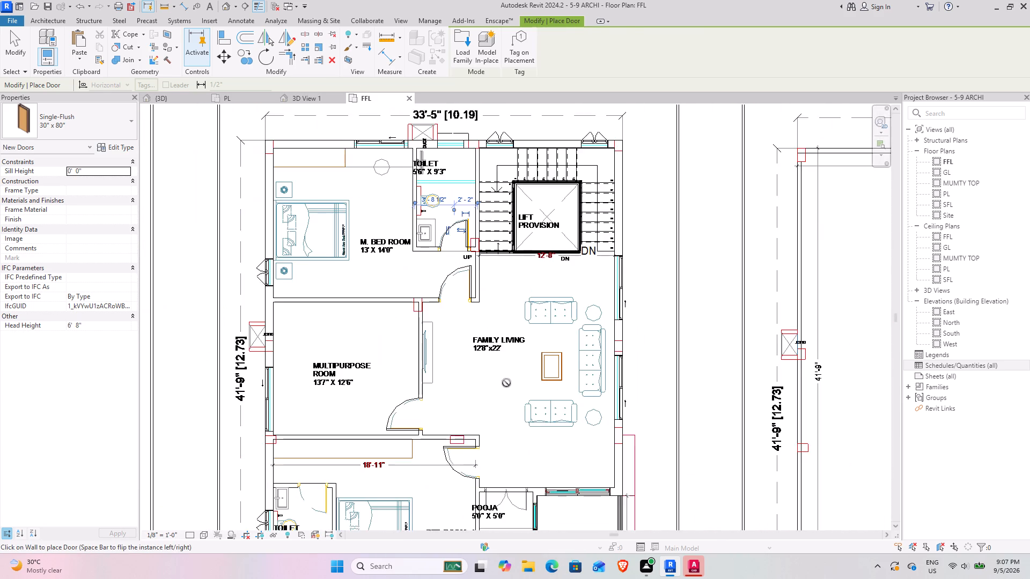
{"action": "middle_click_drag", "start_coordinate": [495, 382], "coordinate": [429, 233]}
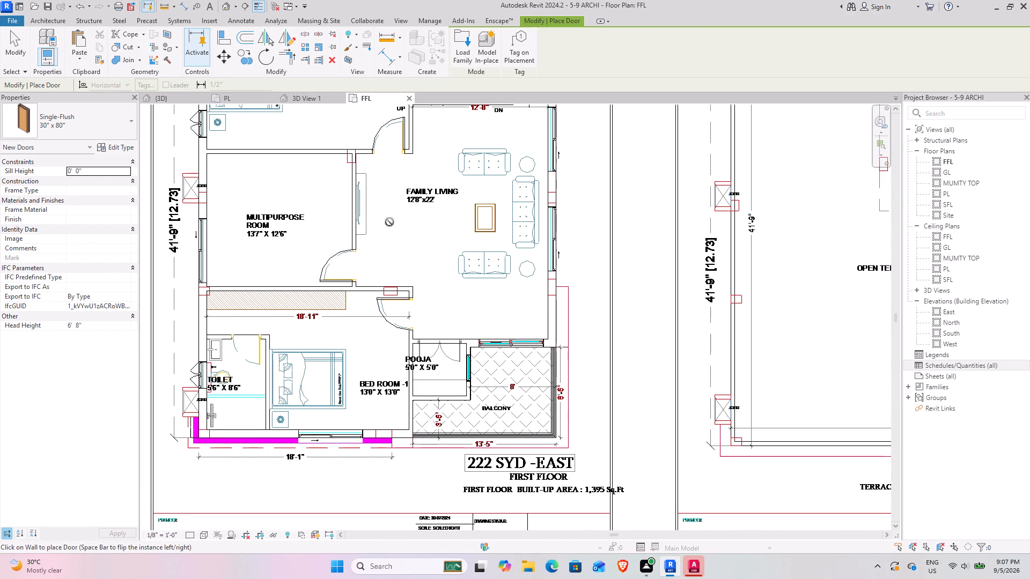
{"action": "scroll", "coordinate": [389, 222], "scroll_direction": "up", "scroll_amount": 3}
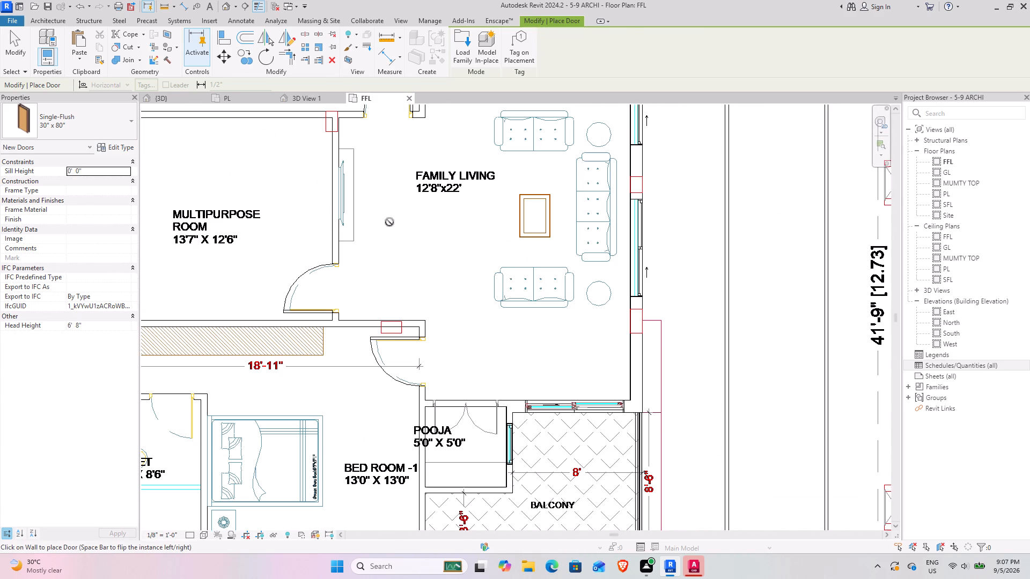
{"action": "scroll", "coordinate": [388, 221], "scroll_direction": "down", "scroll_amount": 4}
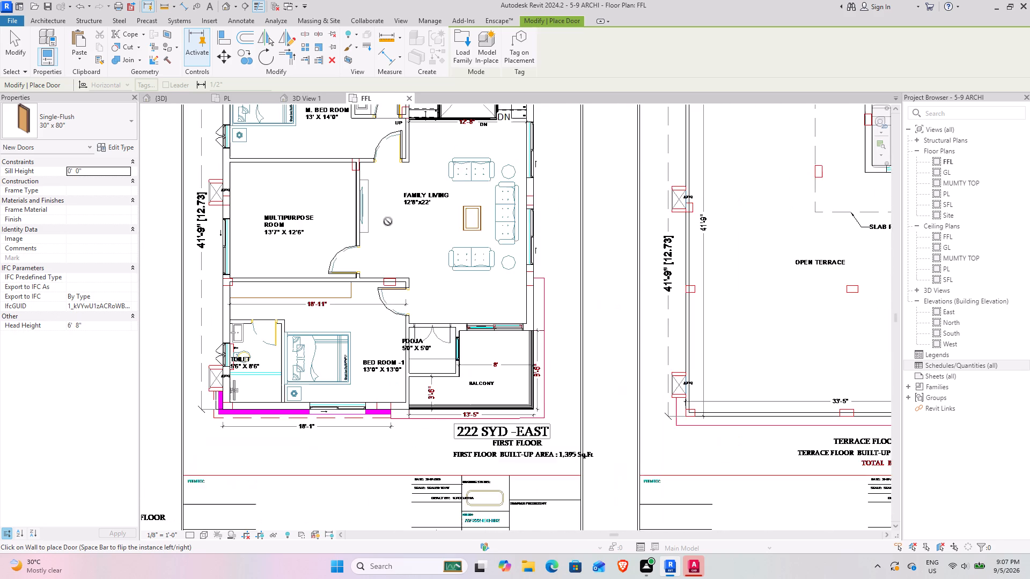
{"action": "middle_click_drag", "start_coordinate": [388, 222], "coordinate": [430, 252]}
{"action": "key", "text": "Escape"}
{"action": "key", "text": "Escape"}
{"action": "scroll", "coordinate": [417, 238], "scroll_direction": "down", "scroll_amount": 4}
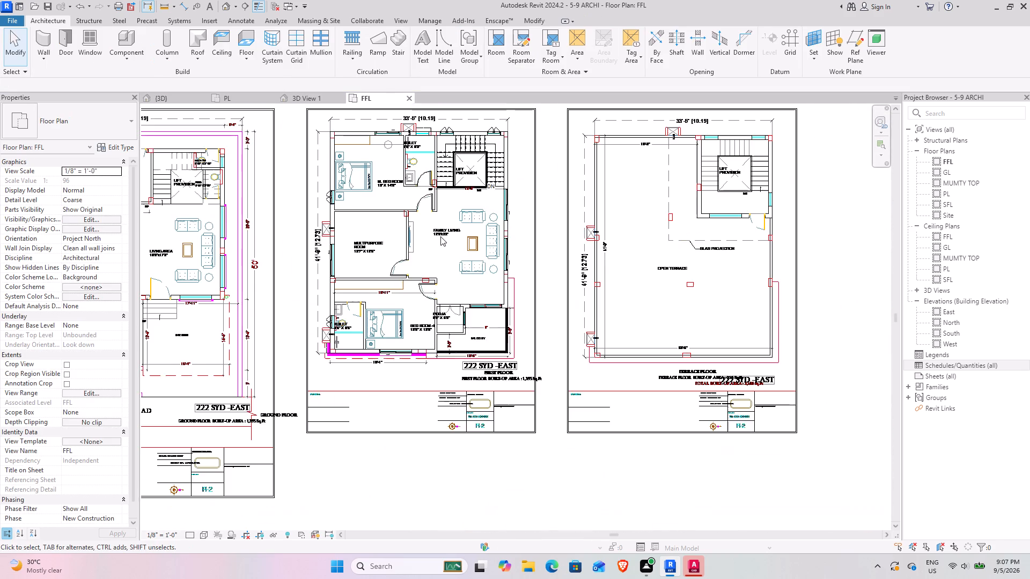
{"action": "middle_click_drag", "start_coordinate": [442, 236], "coordinate": [466, 288]}
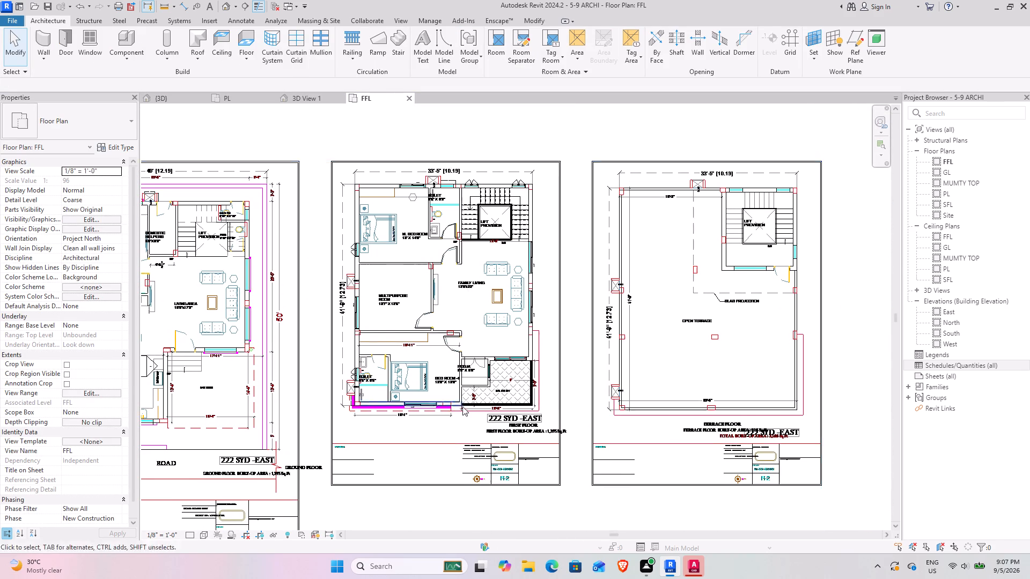
Choose the Door-Double-Flush_Panel family from the US Doors library for loading into the project.
{"action": "scroll", "coordinate": [465, 355], "scroll_direction": "up", "scroll_amount": 4}
{"action": "scroll", "coordinate": [511, 379], "scroll_direction": "up", "scroll_amount": 4}
{"action": "scroll", "coordinate": [453, 358], "scroll_direction": "up", "scroll_amount": 4}
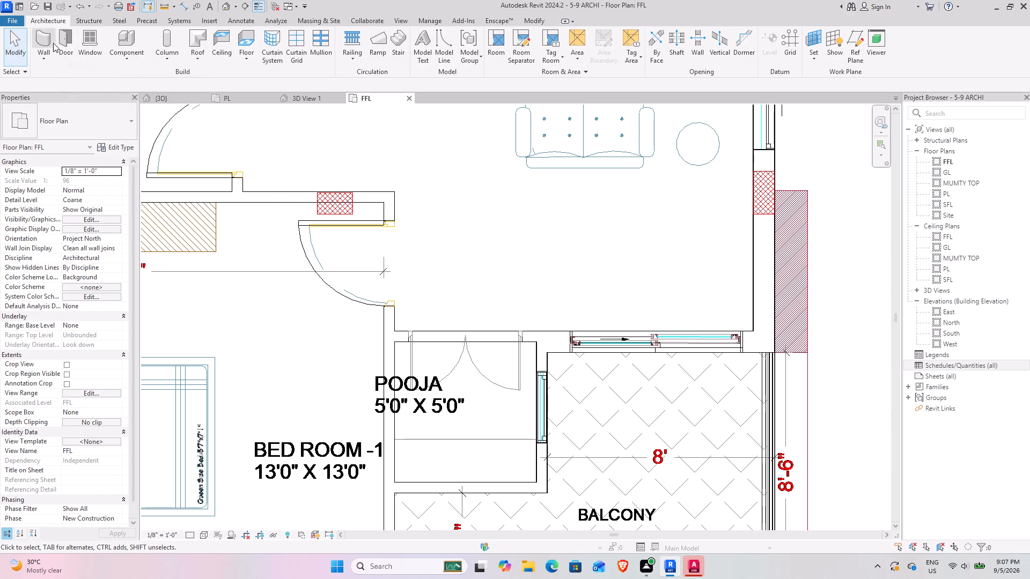
{"action": "left_click", "coordinate": [67, 39]}
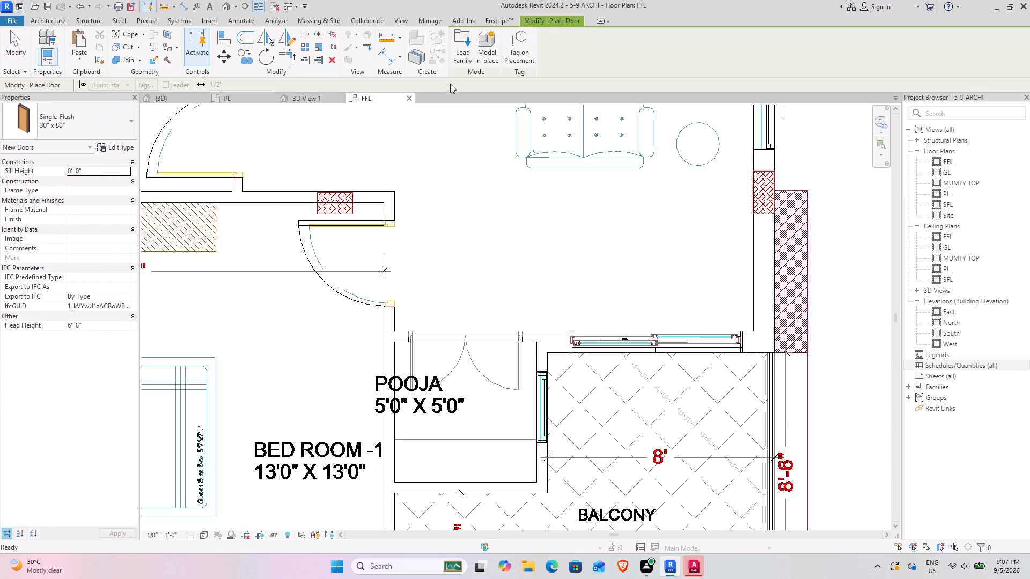
{"action": "left_click", "coordinate": [464, 53]}
{"action": "scroll", "coordinate": [234, 293], "scroll_direction": "down", "scroll_amount": 4}
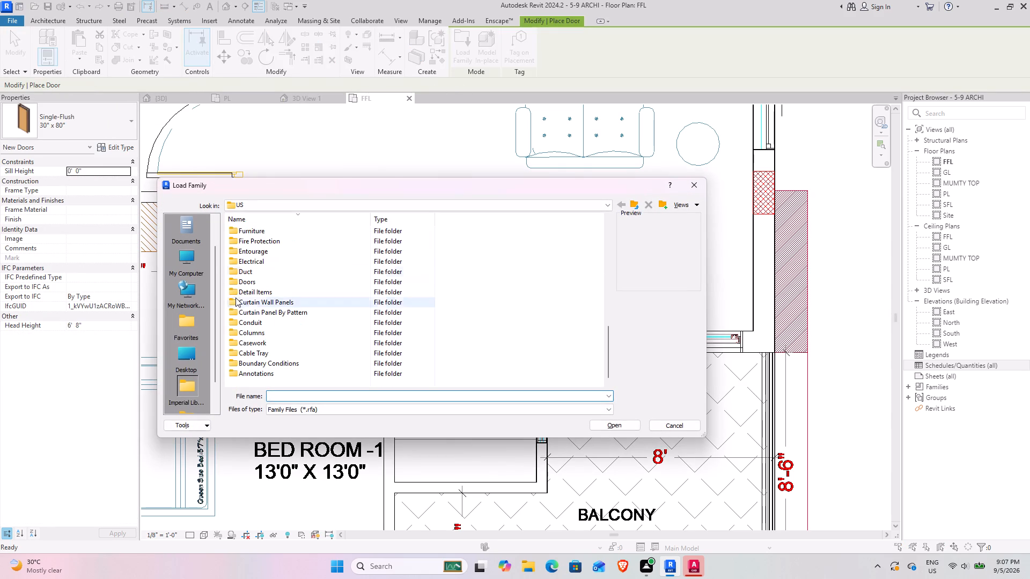
{"action": "scroll", "coordinate": [236, 298], "scroll_direction": "down", "scroll_amount": 1}
{"action": "double_click", "coordinate": [270, 281]}
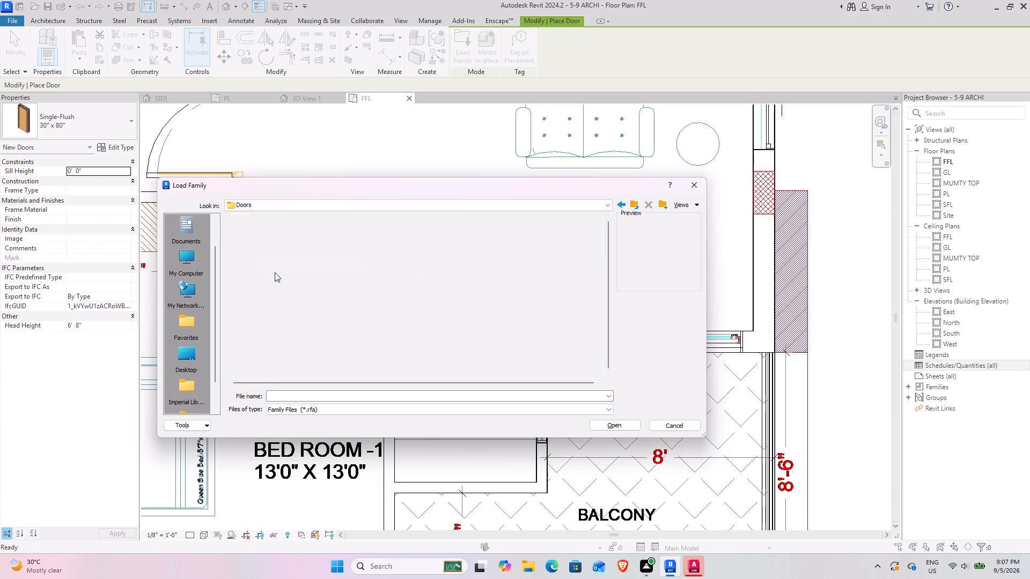
{"action": "scroll", "coordinate": [291, 227], "scroll_direction": "up", "scroll_amount": 17, "text": "ctrl"}
{"action": "scroll", "coordinate": [291, 254], "scroll_direction": "down", "scroll_amount": 1}
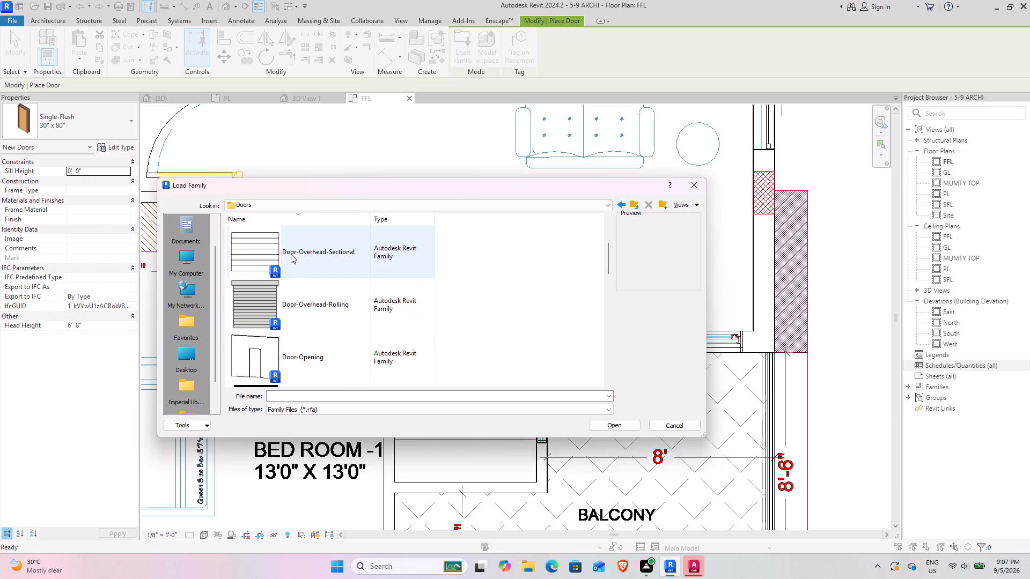
{"action": "scroll", "coordinate": [291, 254], "scroll_direction": "down", "scroll_amount": 2}
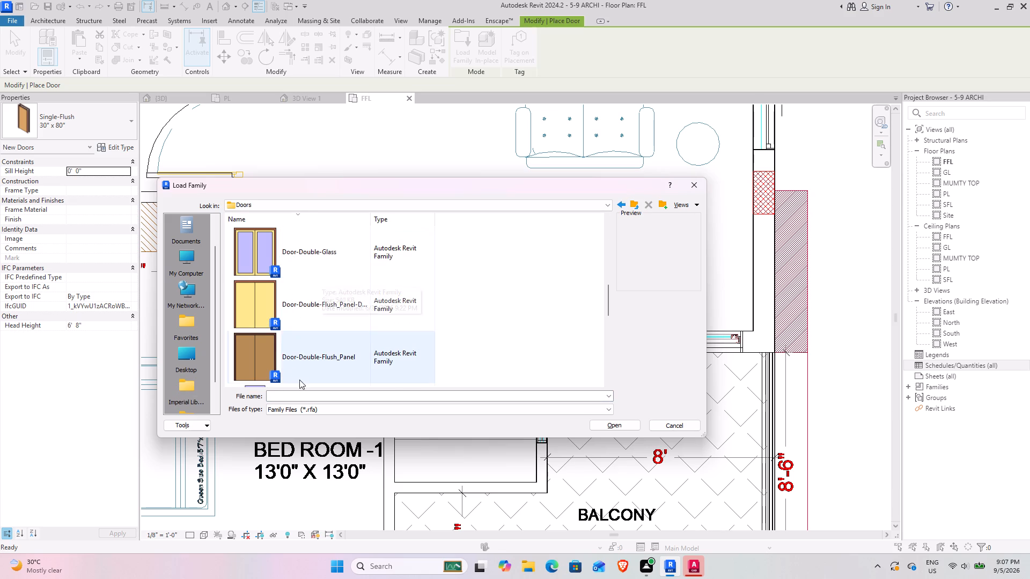
{"action": "left_click", "coordinate": [290, 361]}
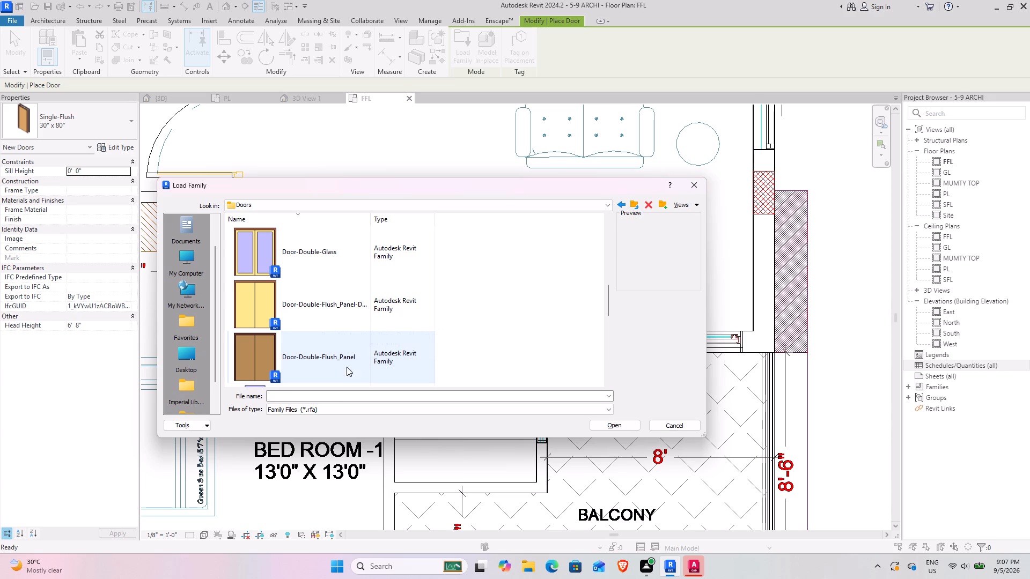
{"action": "left_click", "coordinate": [611, 427]}
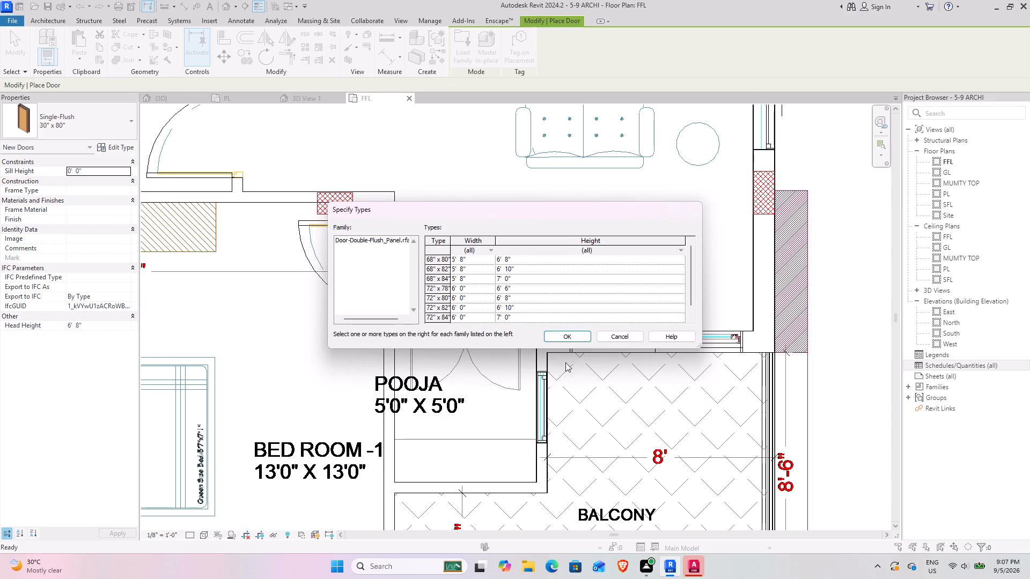
Load the 68" x 84" type of the Door-Double-Flush_Panel family, keeping the Pooja opening in view.
{"action": "left_click_drag", "start_coordinate": [556, 209], "coordinate": [425, 394]}
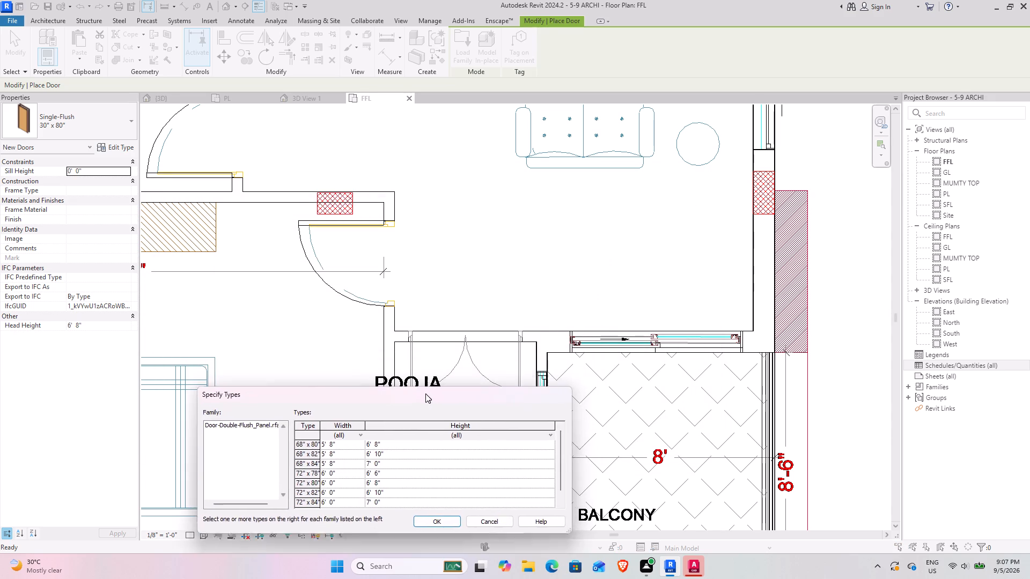
{"action": "left_click_drag", "start_coordinate": [425, 394], "coordinate": [675, 420]}
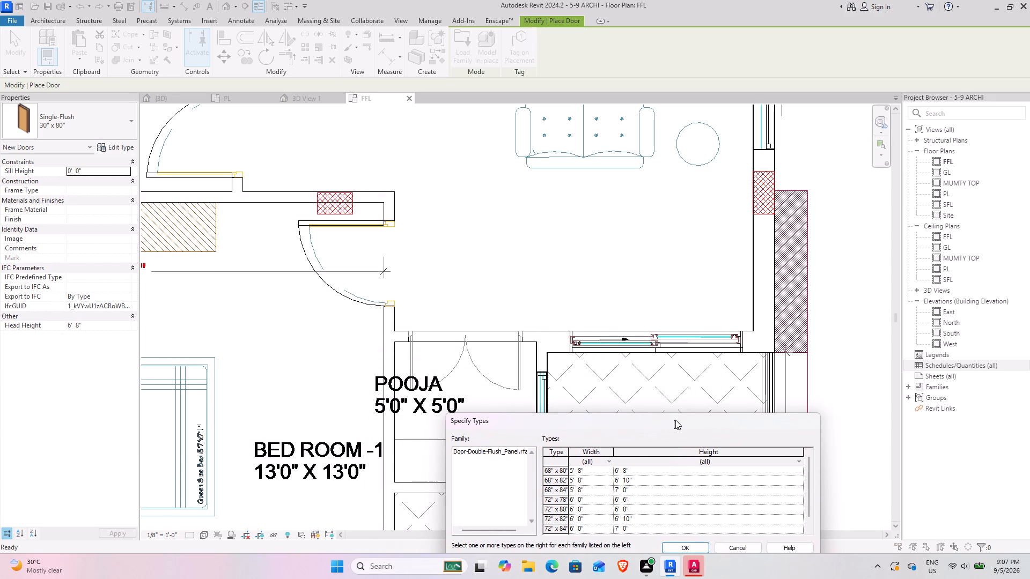
{"action": "left_click_drag", "start_coordinate": [675, 420], "coordinate": [696, 370]}
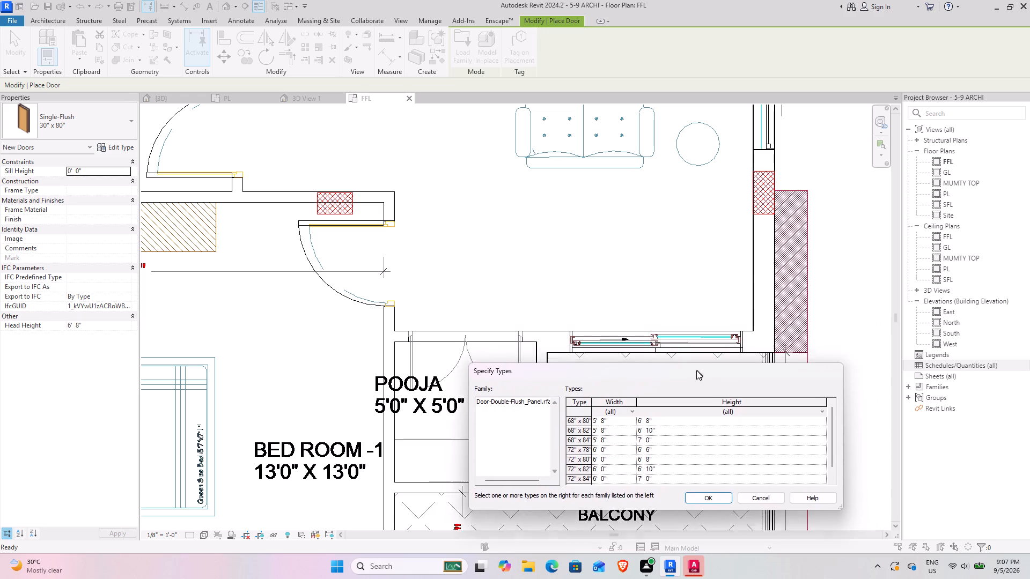
{"action": "left_click_drag", "start_coordinate": [696, 370], "coordinate": [568, 402]}
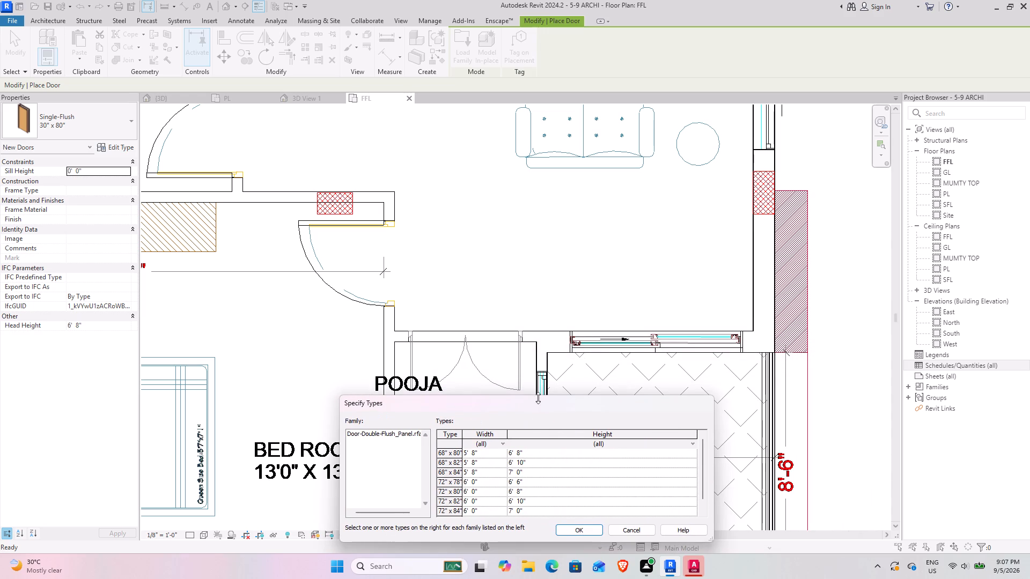
{"action": "left_click_drag", "start_coordinate": [527, 405], "coordinate": [395, 395]}
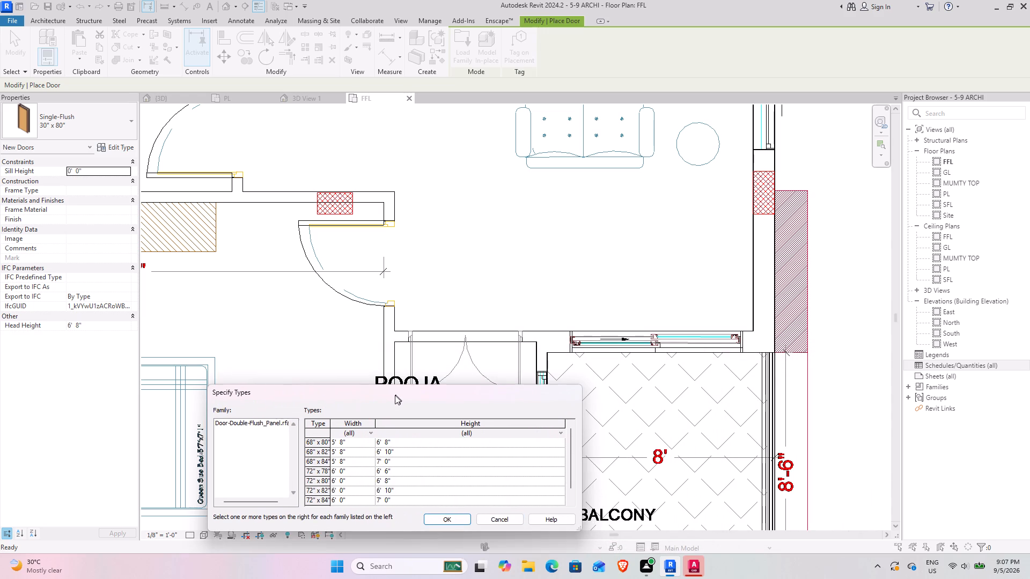
{"action": "left_click_drag", "start_coordinate": [395, 395], "coordinate": [393, 395]}
{"action": "left_click_drag", "start_coordinate": [385, 395], "coordinate": [364, 372]}
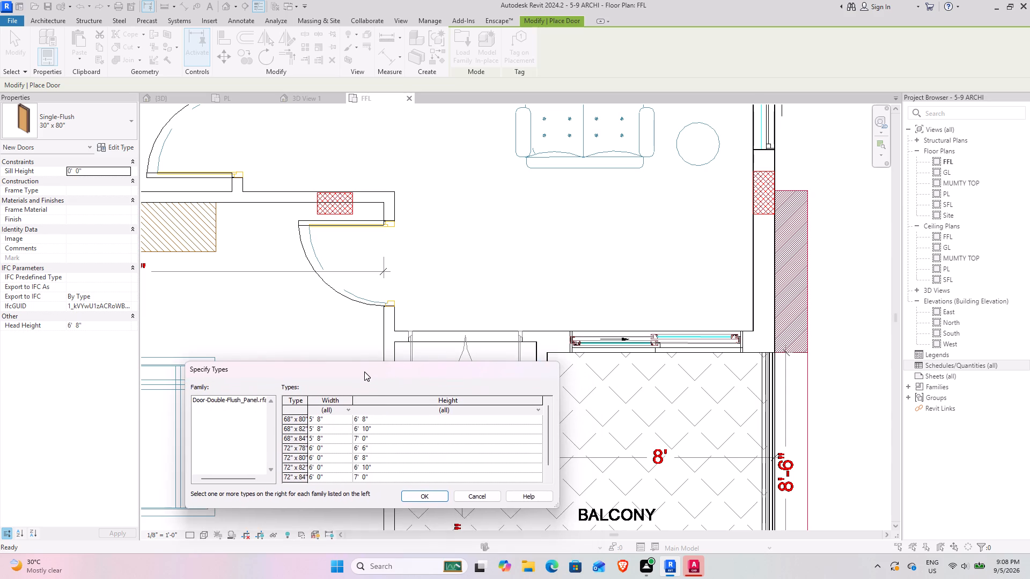
{"action": "left_click_drag", "start_coordinate": [364, 372], "coordinate": [367, 381]}
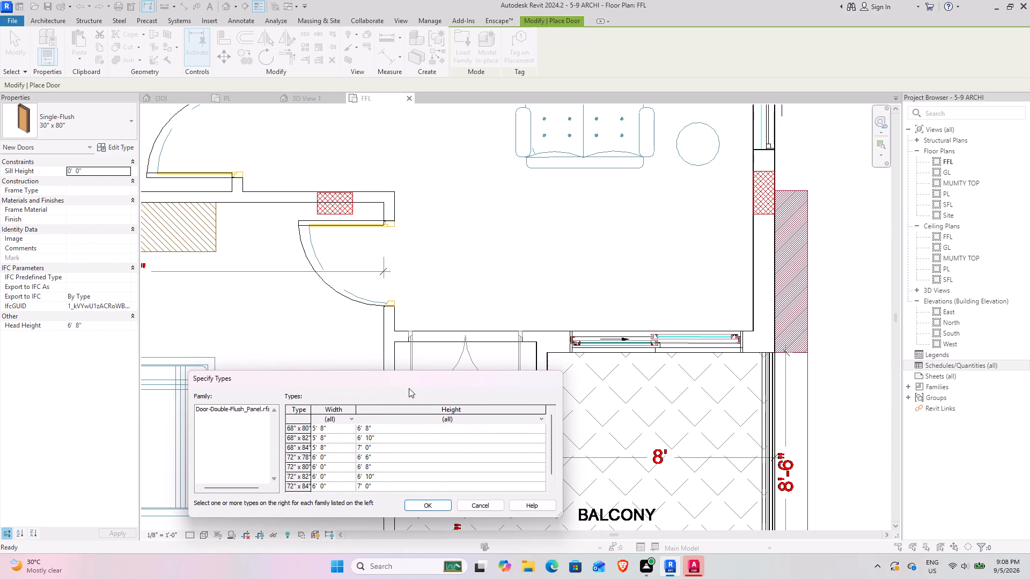
{"action": "left_click_drag", "start_coordinate": [405, 381], "coordinate": [434, 422]}
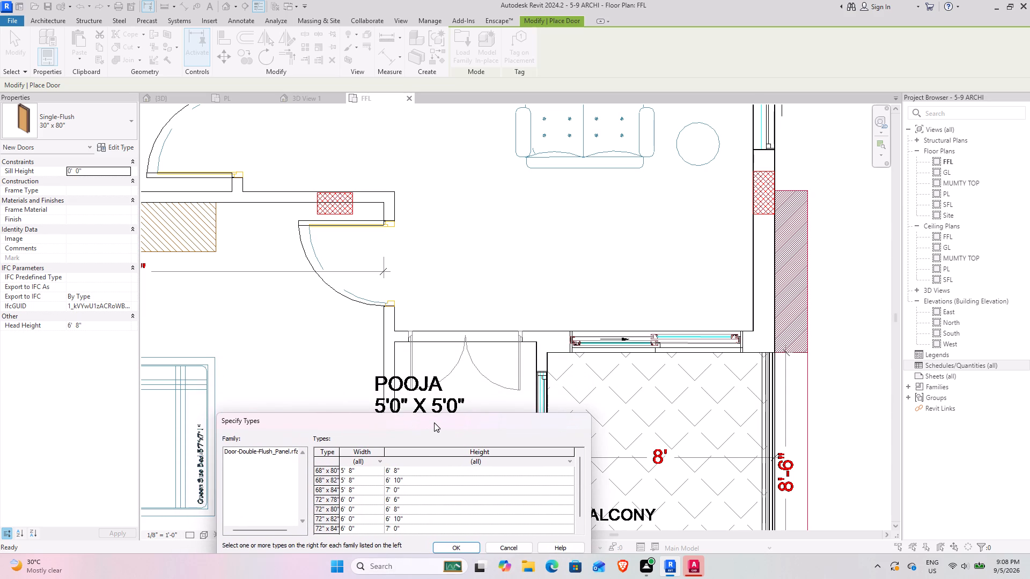
{"action": "left_click_drag", "start_coordinate": [434, 422], "coordinate": [437, 407]}
{"action": "scroll", "coordinate": [370, 505], "scroll_direction": "up", "scroll_amount": 2}
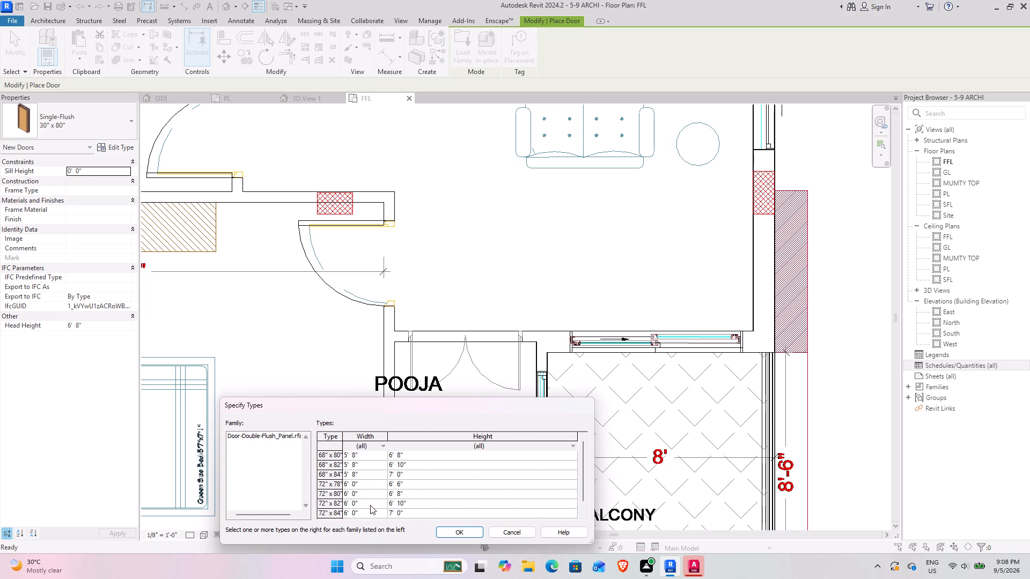
{"action": "scroll", "coordinate": [370, 505], "scroll_direction": "up", "scroll_amount": 2}
{"action": "left_click", "coordinate": [372, 475]}
{"action": "left_click", "coordinate": [467, 534]}
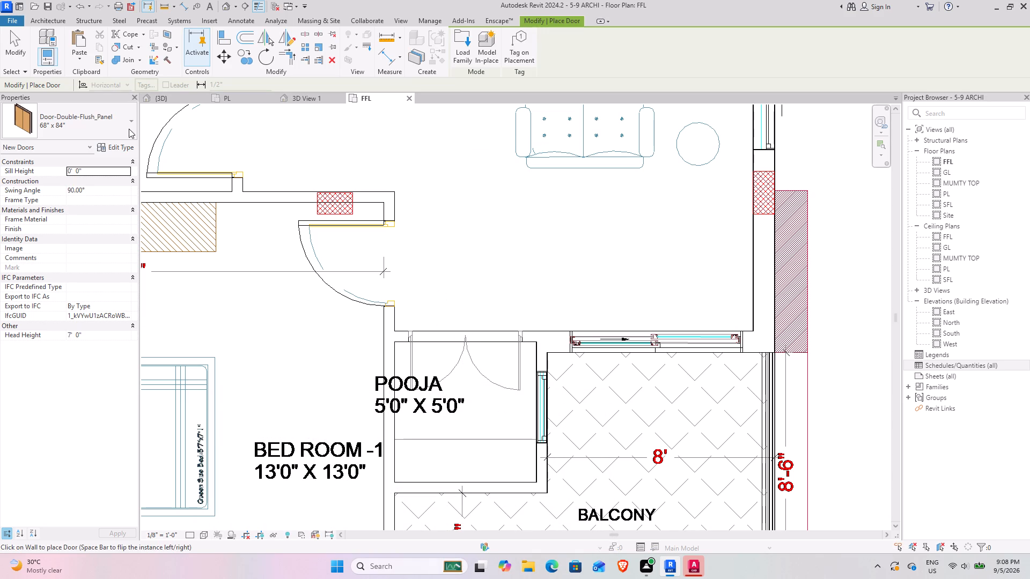
Set the Door-Double-Flush_Panel 68" x 84" type's width to 4' 0".
{"action": "left_click", "coordinate": [119, 148]}
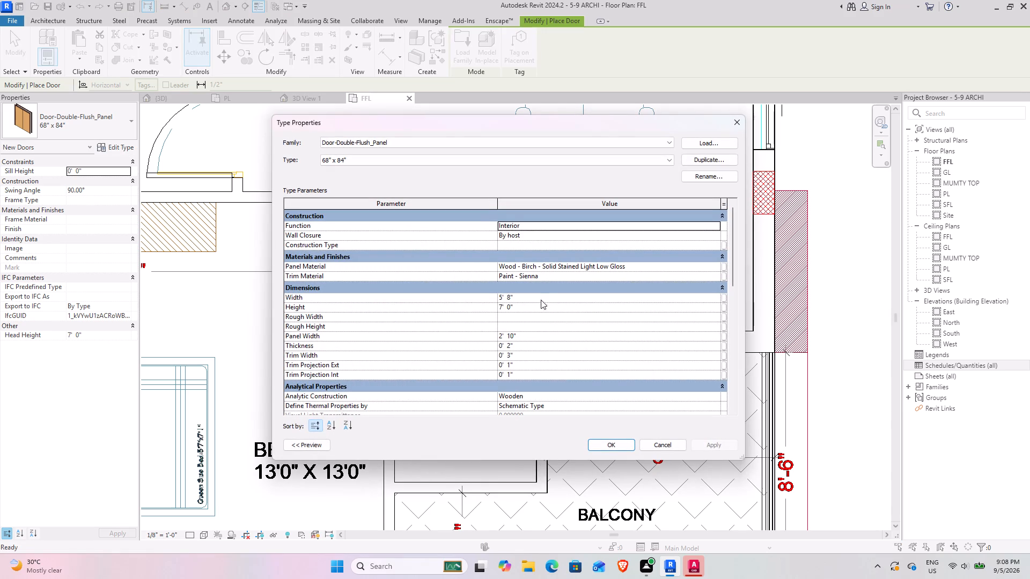
{"action": "left_click", "coordinate": [540, 298]}
{"action": "key", "text": "4"}
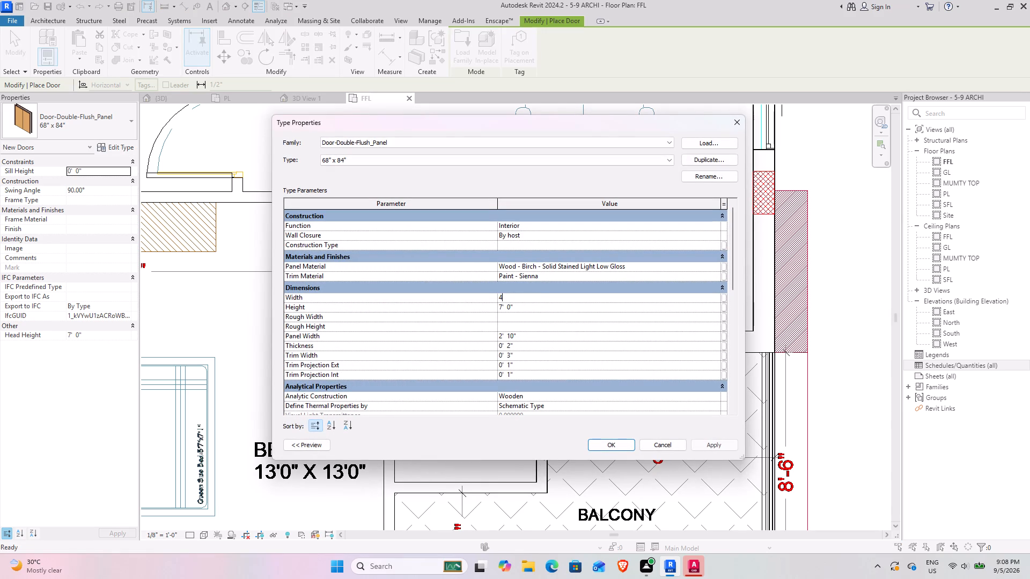
{"action": "key", "text": "Return"}
{"action": "left_click", "coordinate": [715, 442]}
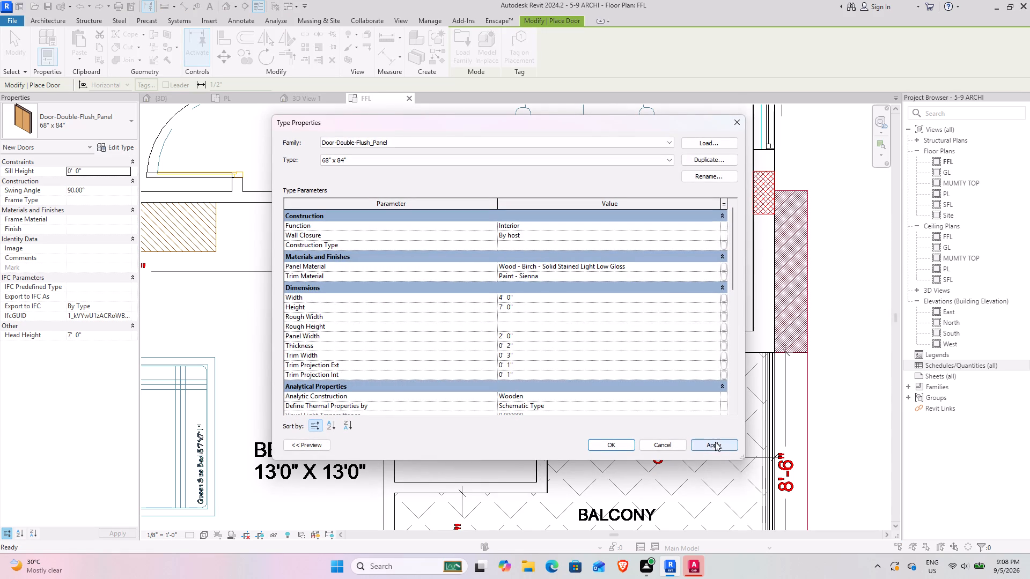
{"action": "left_click", "coordinate": [605, 449]}
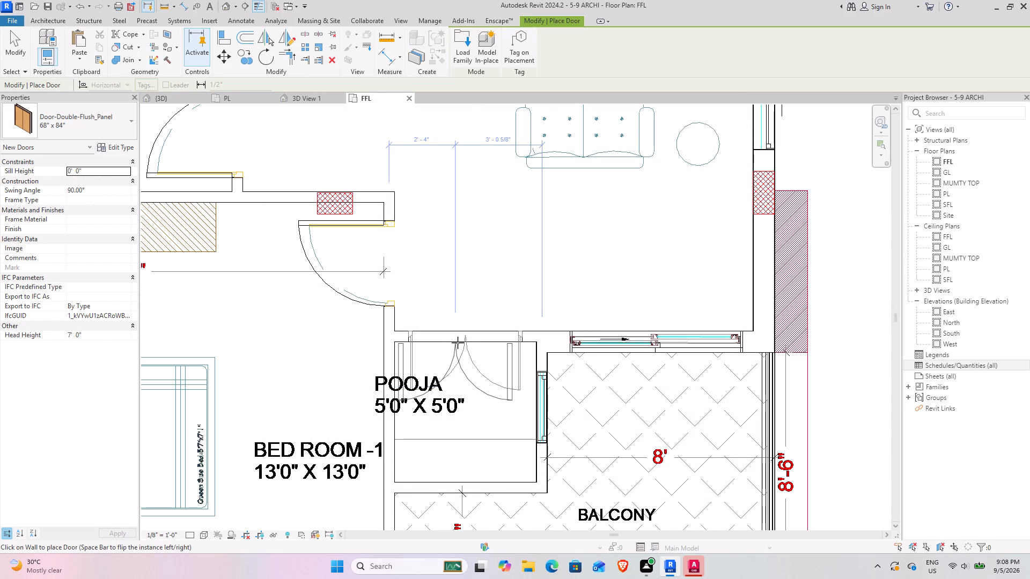
Place the double-flush door centred in the Pooja's wall to Family Living, opening into the Pooja, and end door placement.
{"action": "left_click", "coordinate": [465, 343]}
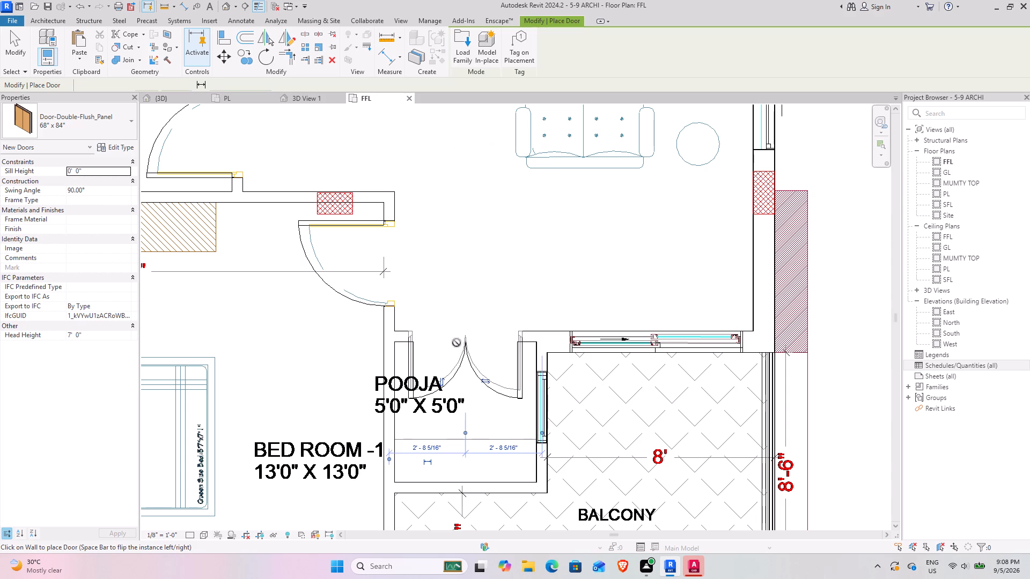
{"action": "key", "text": "Escape"}
{"action": "key", "text": "Escape"}
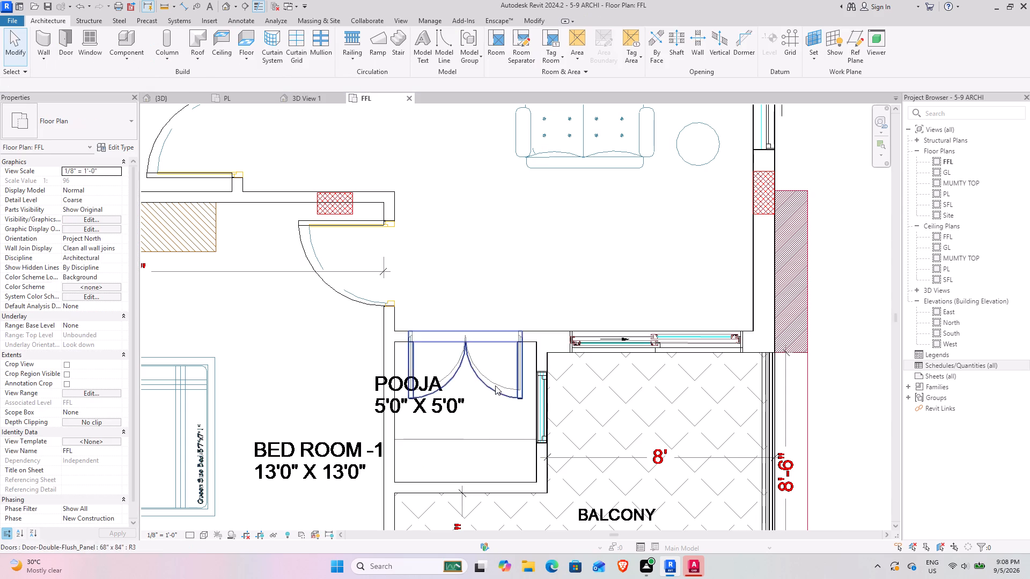
Examine the first floor's placed doors and windows in the 3D view, from the Pooja and balcony around to the other sides.
{"action": "scroll", "coordinate": [494, 379], "scroll_direction": "down", "scroll_amount": 4}
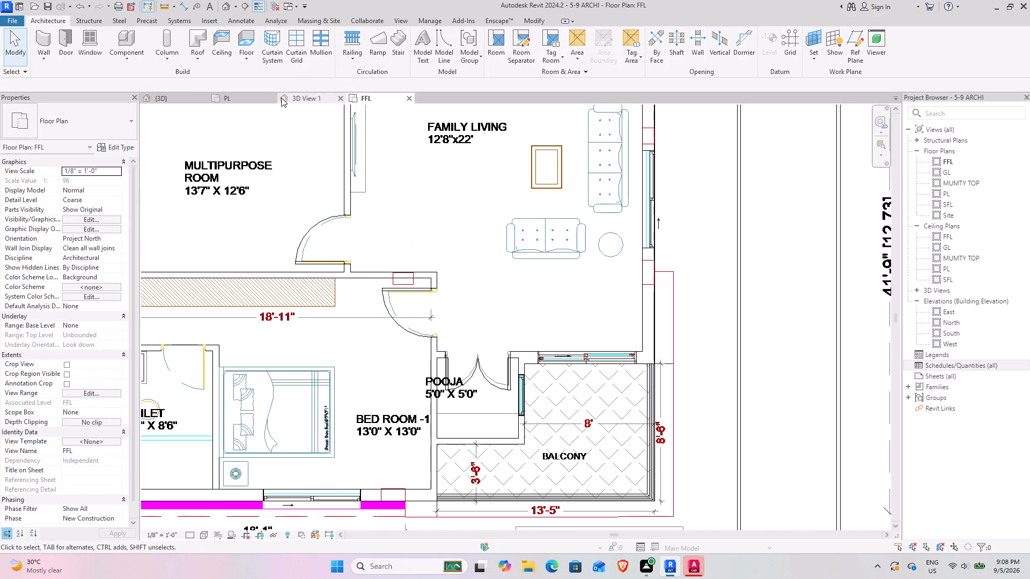
{"action": "left_click", "coordinate": [164, 96]}
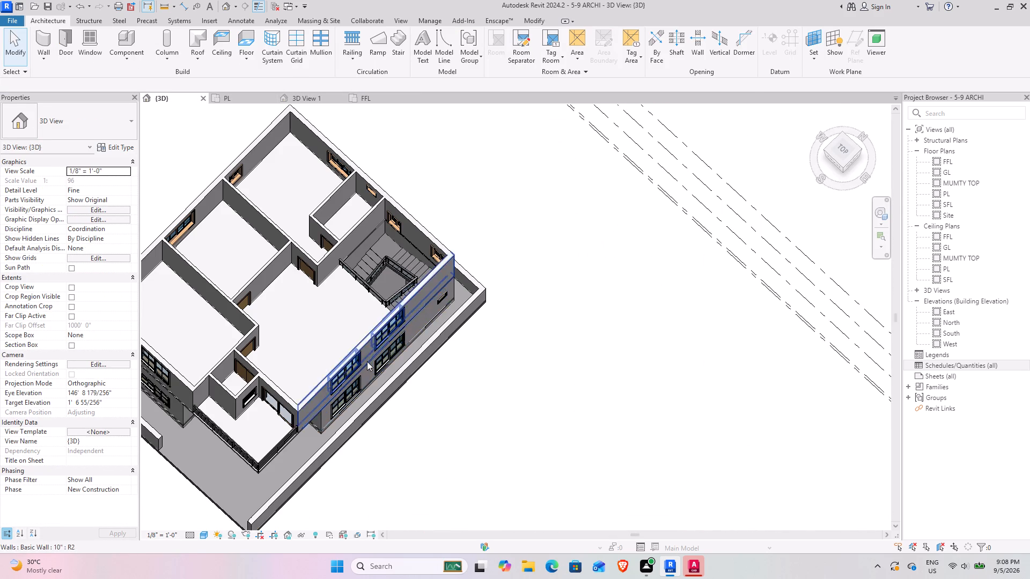
{"action": "middle_click_drag", "start_coordinate": [355, 361], "coordinate": [138, 274], "text": "shift"}
{"action": "middle_click_drag", "start_coordinate": [301, 254], "coordinate": [408, 539]}
{"action": "middle_click_drag", "start_coordinate": [350, 455], "coordinate": [313, 373], "text": "shift"}
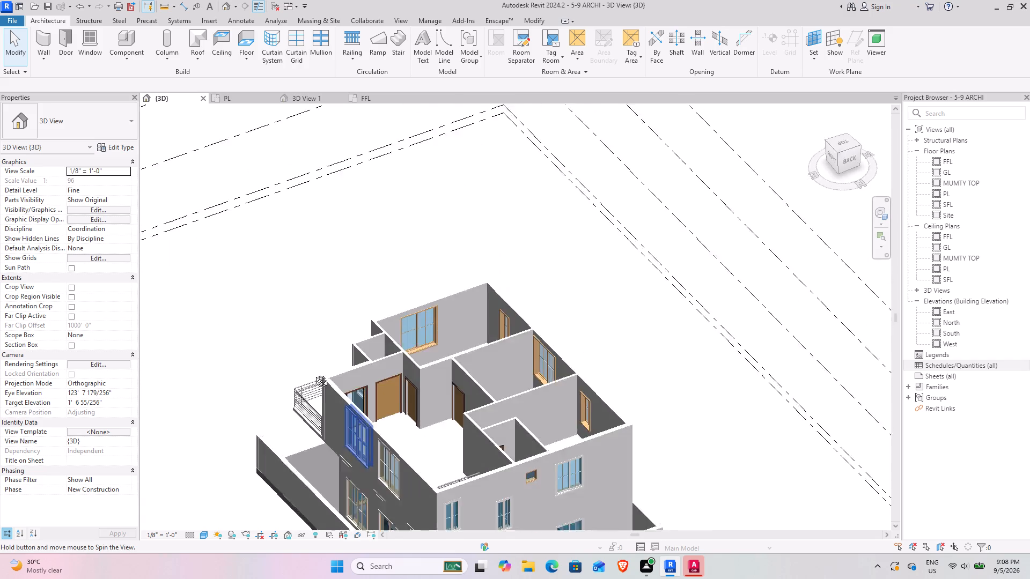
{"action": "middle_click_drag", "start_coordinate": [313, 373], "coordinate": [376, 504], "text": "shift"}
{"action": "scroll", "coordinate": [327, 390], "scroll_direction": "up", "scroll_amount": 8}
{"action": "middle_click_drag", "start_coordinate": [335, 451], "coordinate": [330, 432], "text": "shift"}
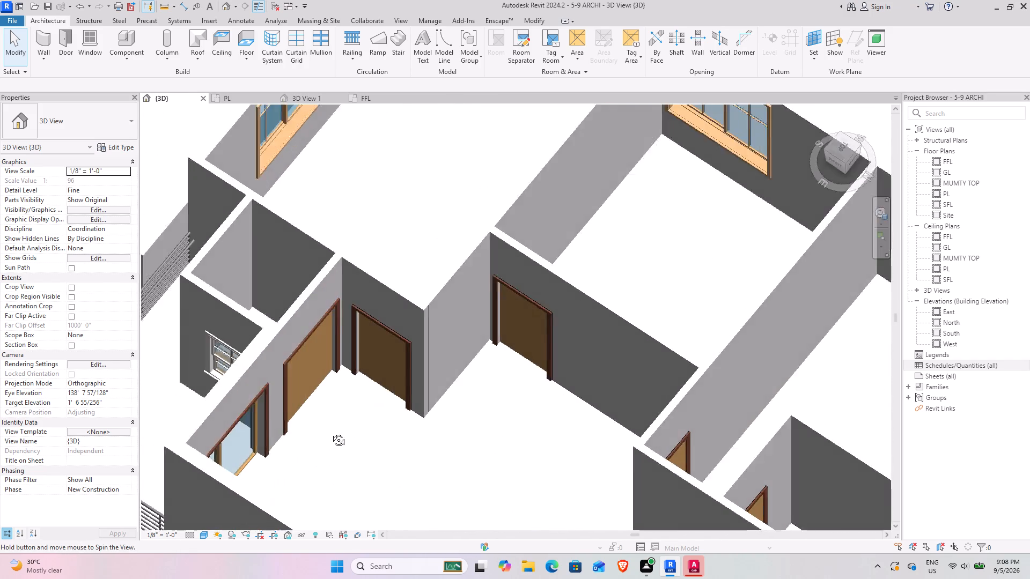
{"action": "middle_click_drag", "start_coordinate": [330, 432], "coordinate": [342, 340], "text": "shift"}
{"action": "middle_click_drag", "start_coordinate": [413, 442], "coordinate": [457, 266]}
{"action": "middle_click_drag", "start_coordinate": [469, 308], "coordinate": [442, 233], "text": "shift"}
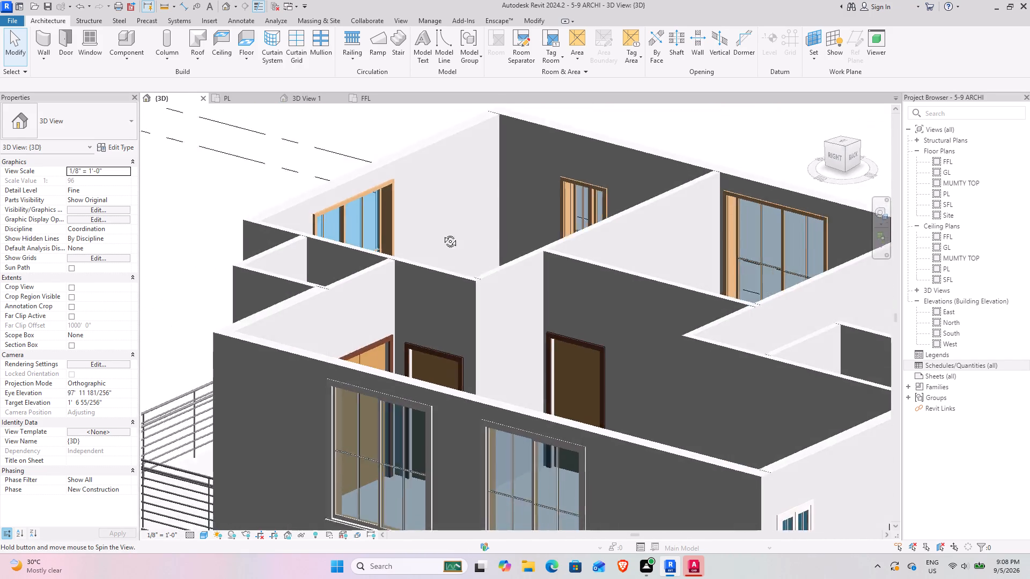
{"action": "middle_click_drag", "start_coordinate": [442, 233], "coordinate": [528, 270], "text": "shift"}
{"action": "middle_click_drag", "start_coordinate": [525, 436], "coordinate": [406, 413]}
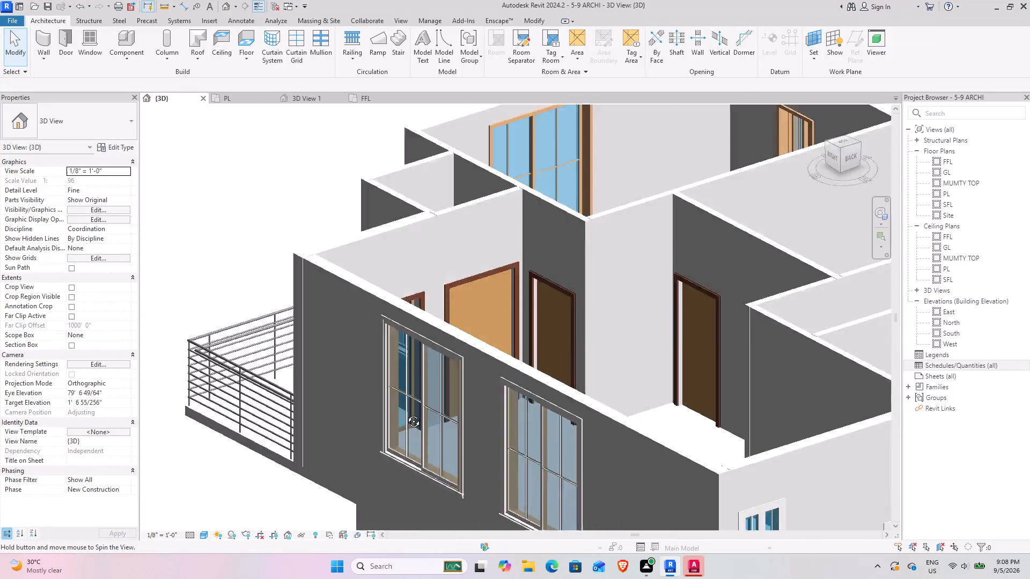
{"action": "middle_click_drag", "start_coordinate": [406, 413], "coordinate": [386, 409]}
{"action": "middle_click_drag", "start_coordinate": [646, 384], "coordinate": [603, 389], "text": "shift"}
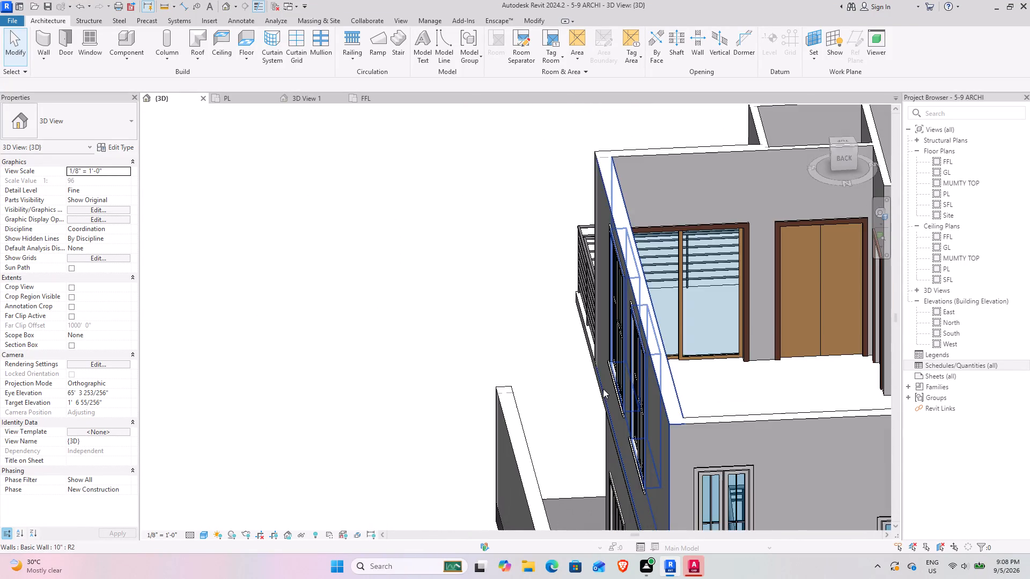
{"action": "scroll", "coordinate": [604, 389], "scroll_direction": "down", "scroll_amount": 5}
{"action": "middle_click_drag", "start_coordinate": [581, 434], "coordinate": [845, 491]}
{"action": "middle_click_drag", "start_coordinate": [785, 476], "coordinate": [565, 309]}
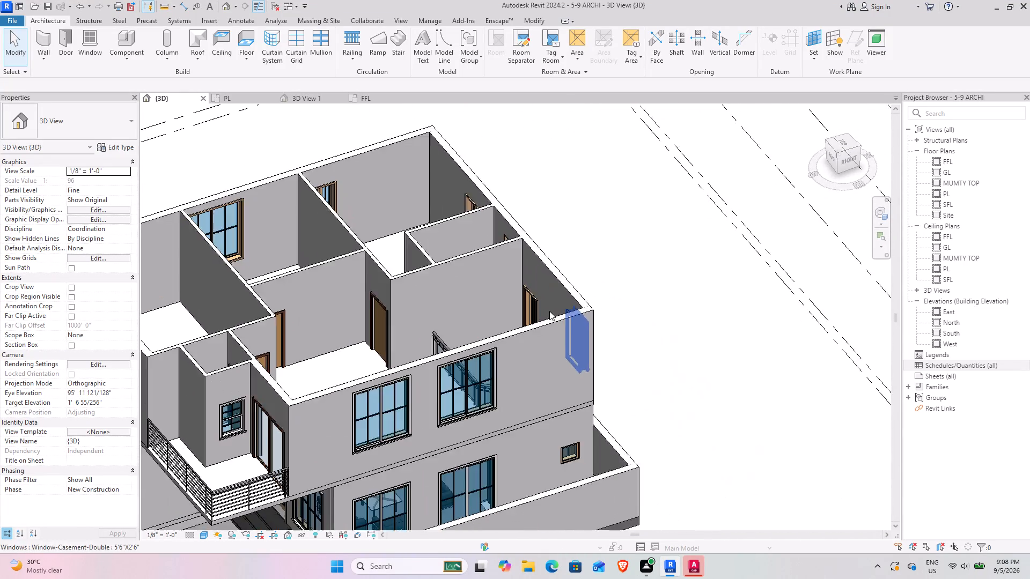
{"action": "middle_click_drag", "start_coordinate": [551, 315], "coordinate": [685, 397]}
{"action": "middle_click_drag", "start_coordinate": [636, 409], "coordinate": [564, 390], "text": "shift"}
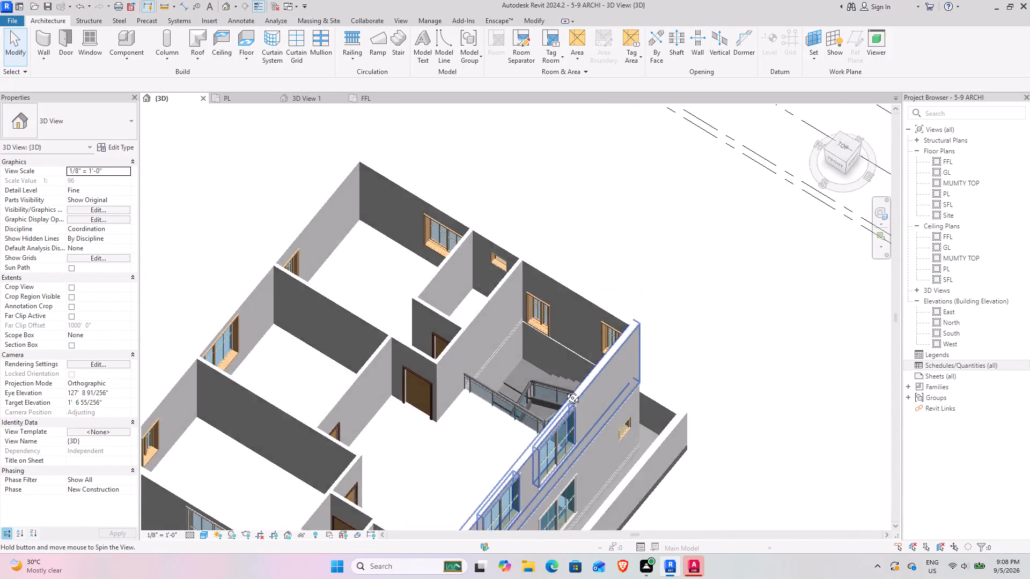
{"action": "middle_click_drag", "start_coordinate": [564, 390], "coordinate": [562, 373], "text": "shift"}
{"action": "middle_click_drag", "start_coordinate": [441, 424], "coordinate": [568, 345]}
{"action": "middle_click_drag", "start_coordinate": [553, 351], "coordinate": [713, 271], "text": "shift"}
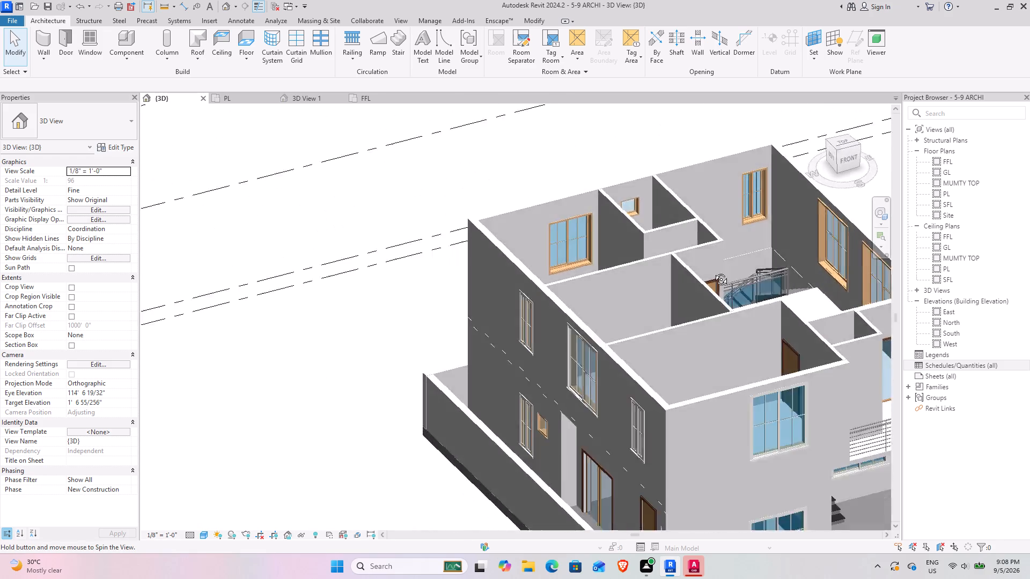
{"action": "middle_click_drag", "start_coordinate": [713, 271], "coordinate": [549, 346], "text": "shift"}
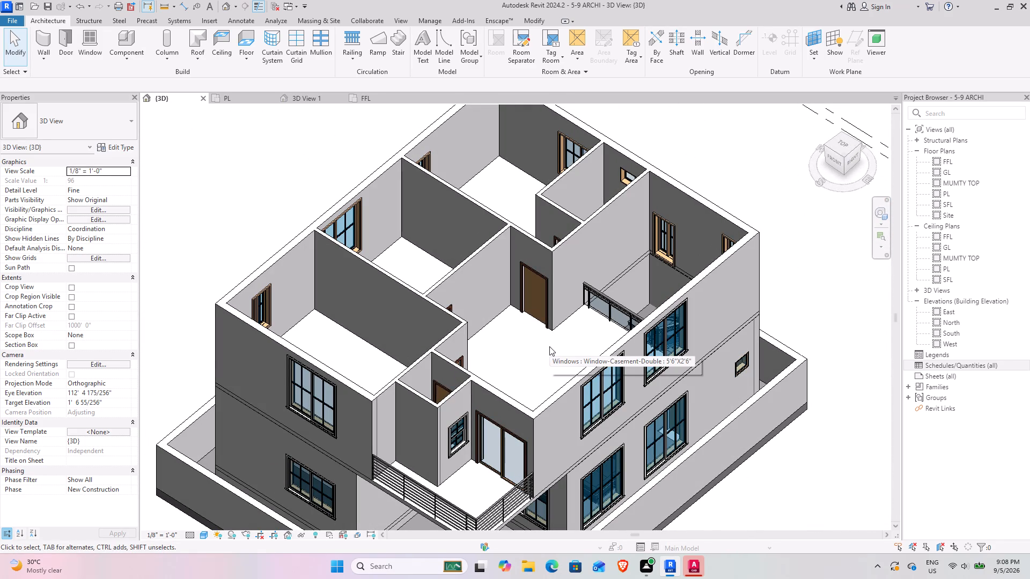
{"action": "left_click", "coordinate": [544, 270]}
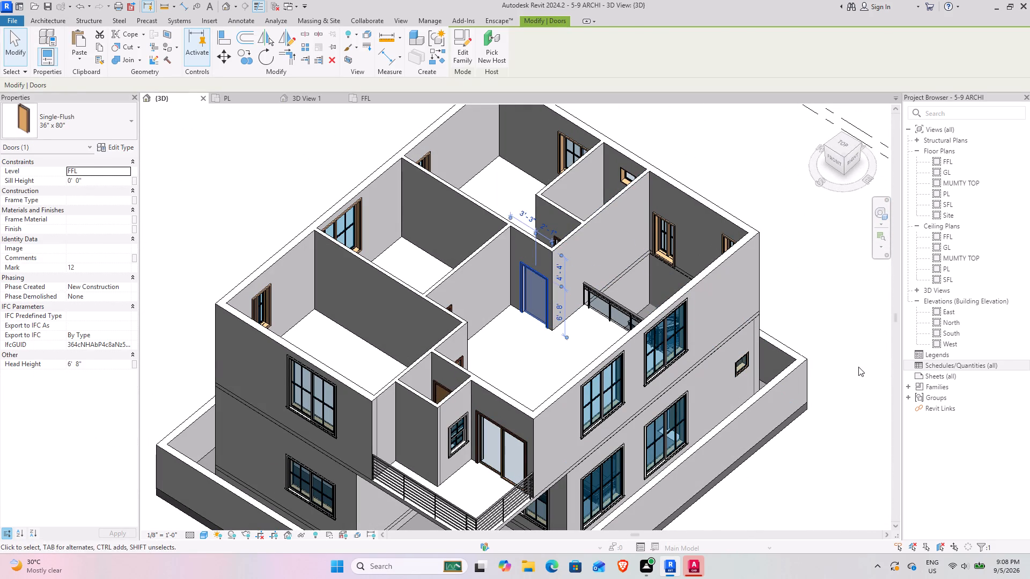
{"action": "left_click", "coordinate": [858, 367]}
On the FFL plan, draw Bed Room-1's two 5" toilet walls, 11' 0" high, along the DWG's inner faces to enclose the 5'6" x 8'6" toilet.
{"action": "left_click", "coordinate": [365, 99]}
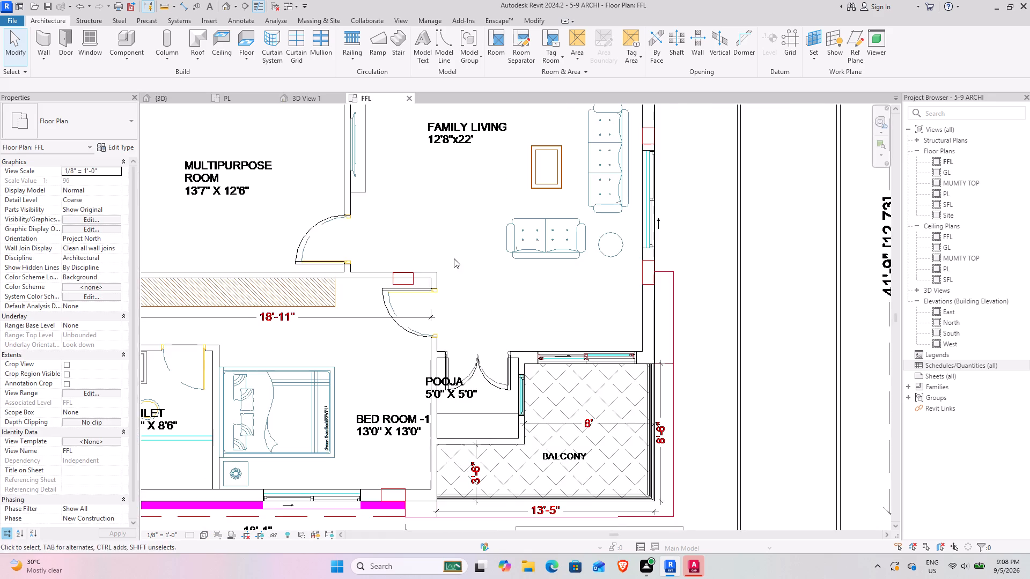
{"action": "scroll", "coordinate": [425, 275], "scroll_direction": "down", "scroll_amount": 5}
{"action": "middle_click_drag", "start_coordinate": [380, 281], "coordinate": [414, 255]}
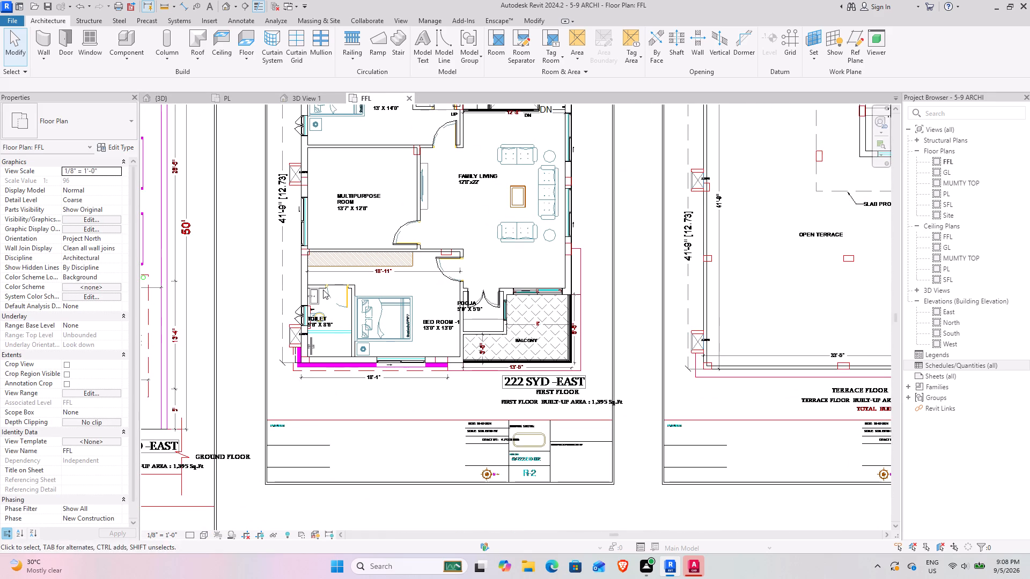
{"action": "scroll", "coordinate": [323, 289], "scroll_direction": "up", "scroll_amount": 4}
{"action": "scroll", "coordinate": [304, 351], "scroll_direction": "up", "scroll_amount": 4}
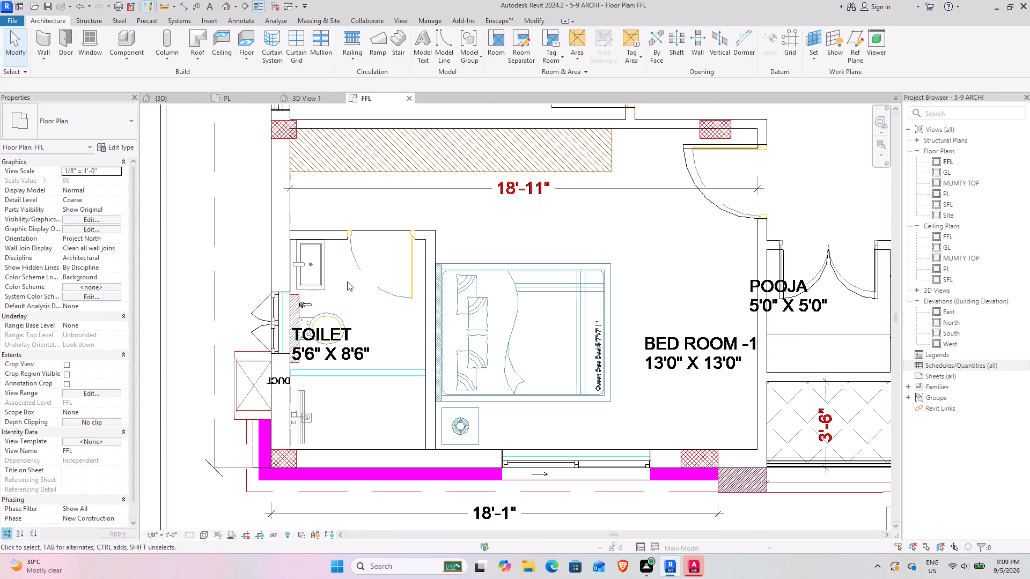
{"action": "left_click", "coordinate": [759, 400]}
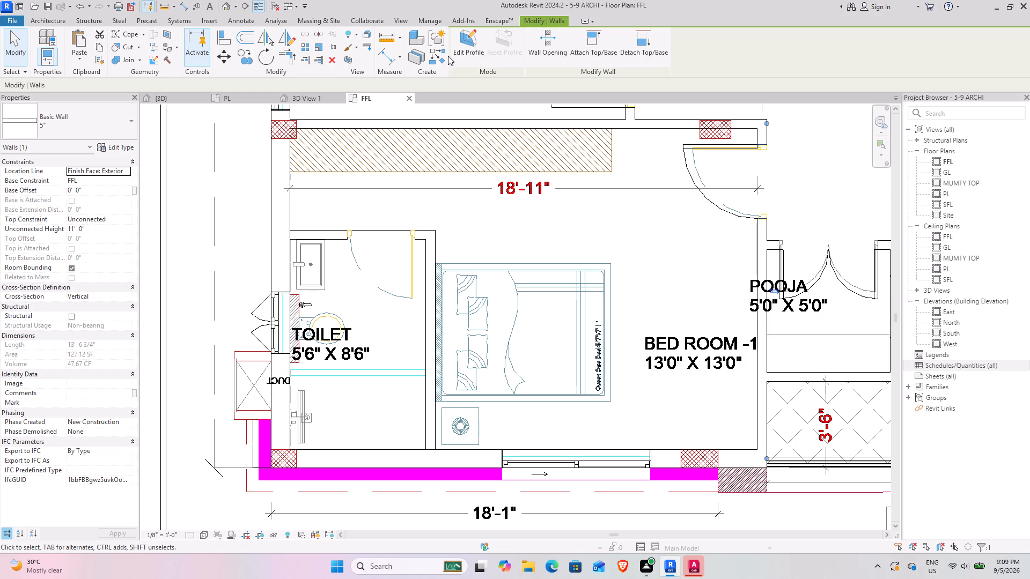
{"action": "left_click", "coordinate": [434, 57]}
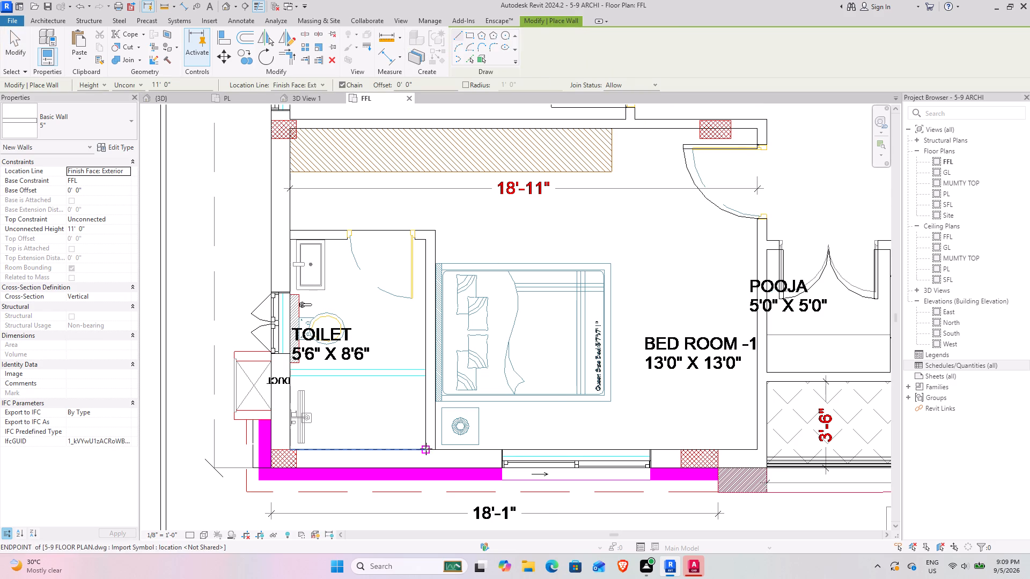
{"action": "left_click", "coordinate": [426, 449]}
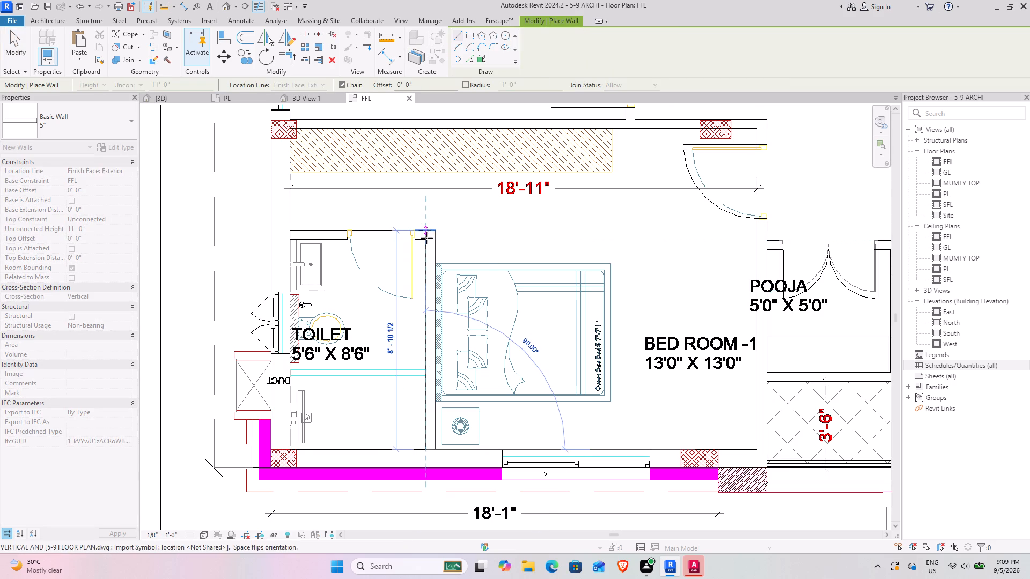
{"action": "left_click", "coordinate": [426, 243]}
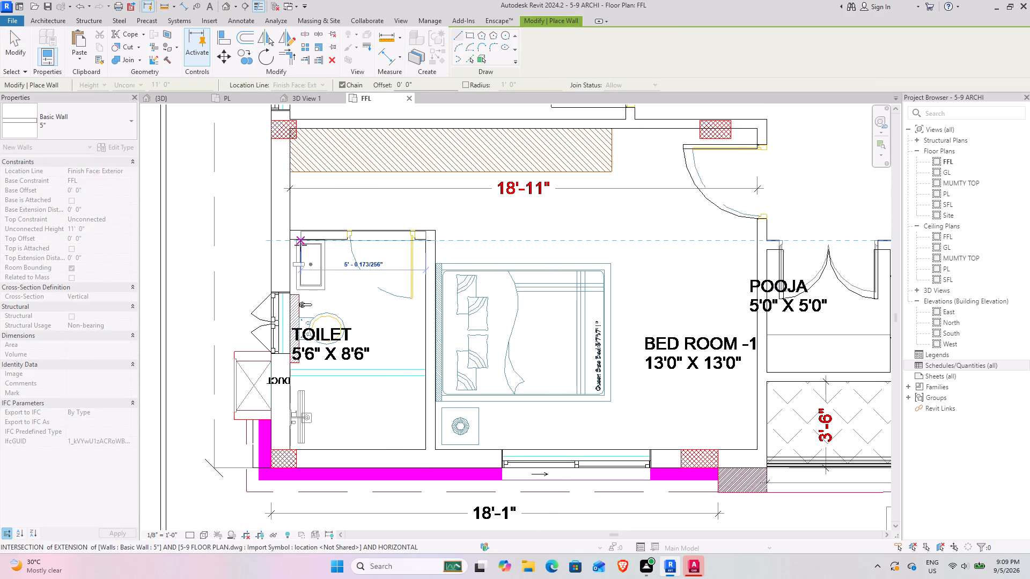
{"action": "left_click", "coordinate": [291, 241]}
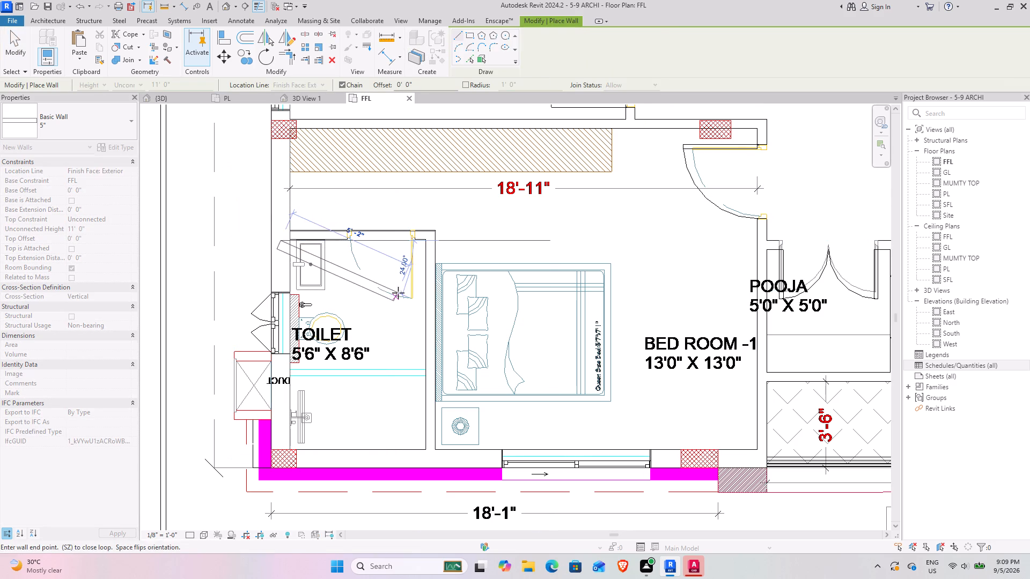
{"action": "key", "text": "Escape"}
{"action": "key", "text": "Escape"}
Place a Single-Flush 30" x 80" door at the DWG opening between Bed Room-1 and its toilet, swinging into the toilet, and end door placement.
{"action": "scroll", "coordinate": [421, 230], "scroll_direction": "down", "scroll_amount": 5}
{"action": "middle_click_drag", "start_coordinate": [437, 250], "coordinate": [433, 407]}
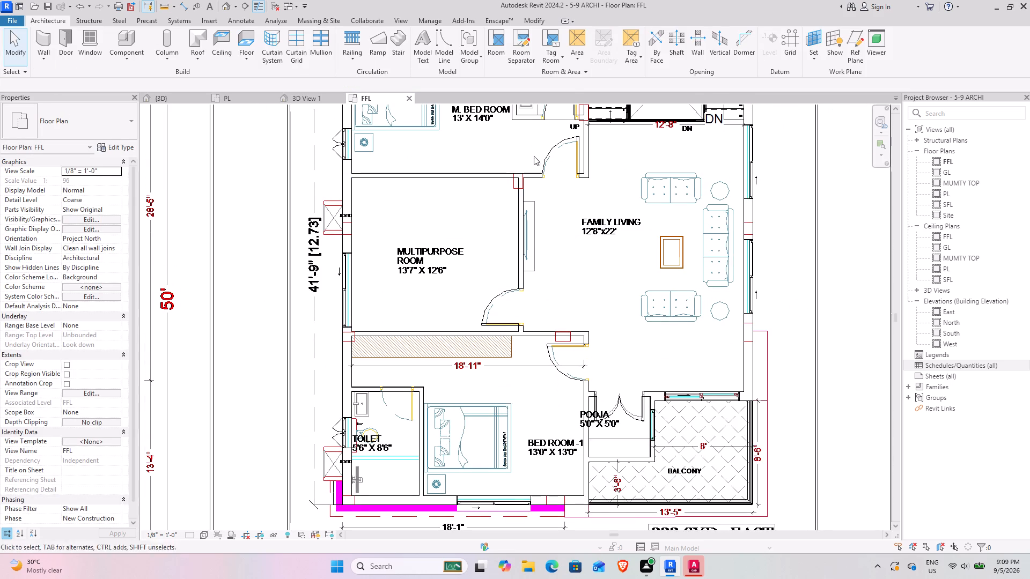
{"action": "left_click", "coordinate": [546, 116]}
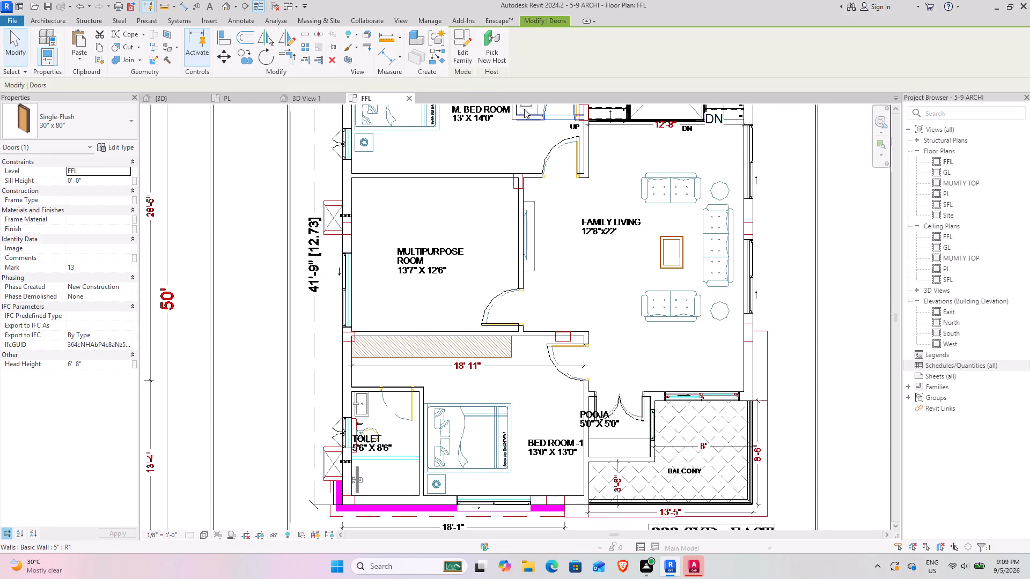
{"action": "left_click", "coordinate": [445, 54]}
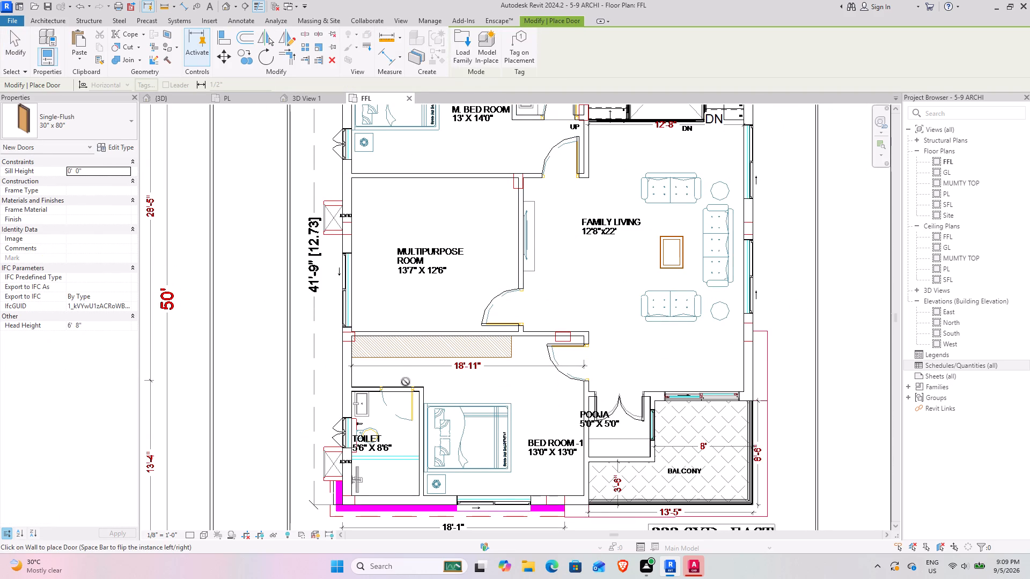
{"action": "scroll", "coordinate": [389, 390], "scroll_direction": "up", "scroll_amount": 12}
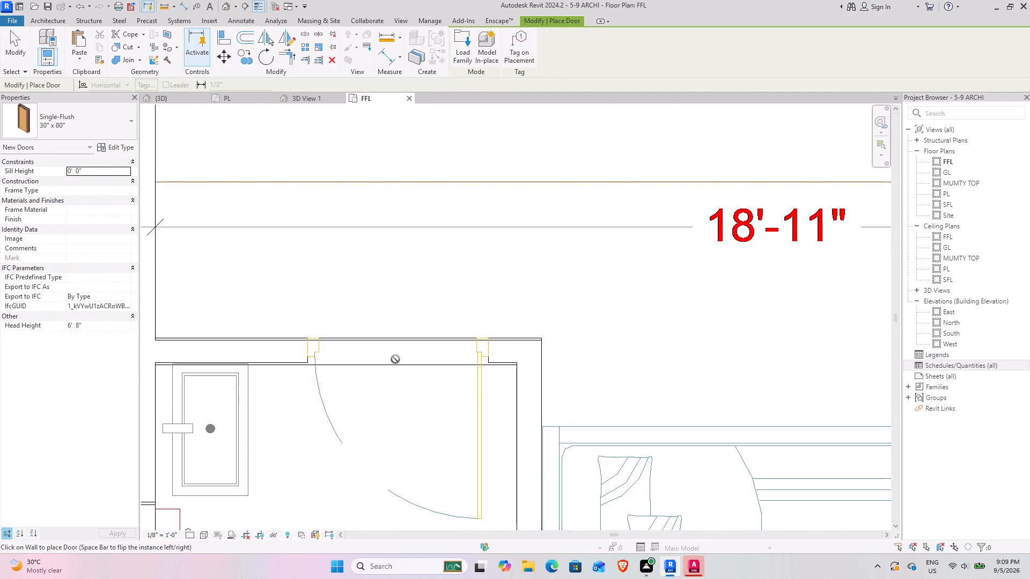
{"action": "key", "text": "space"}
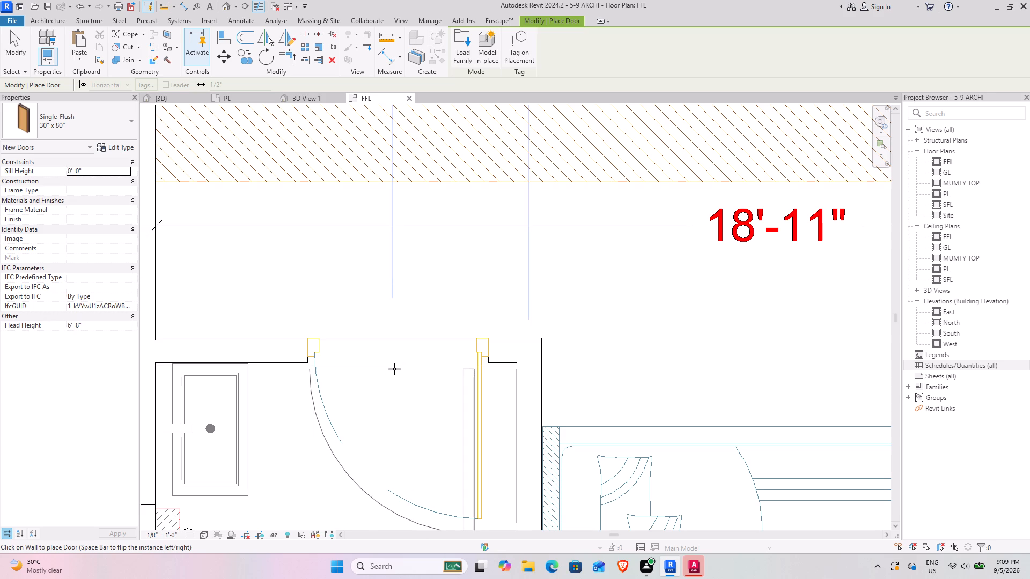
{"action": "left_click", "coordinate": [399, 369]}
{"action": "key", "text": "Escape"}
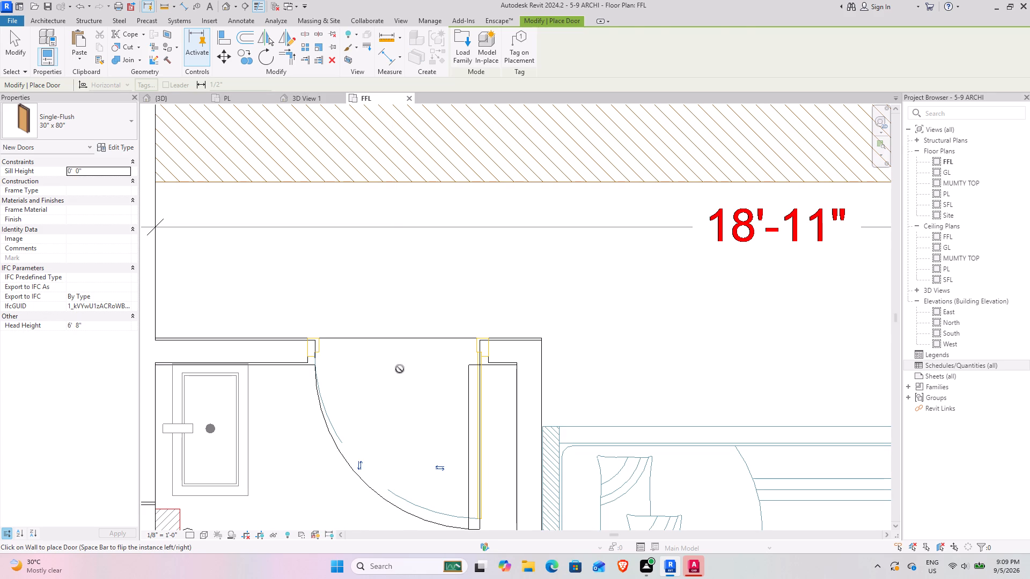
{"action": "key", "text": "Escape"}
{"action": "key", "text": "Escape"}
Examine Bed Room-1's toilet walls and door, then the other first-floor rooms, doors and the rear toilet window in the 3D view.
{"action": "scroll", "coordinate": [413, 383], "scroll_direction": "down", "scroll_amount": 6}
{"action": "middle_click_drag", "start_coordinate": [427, 403], "coordinate": [337, 283]}
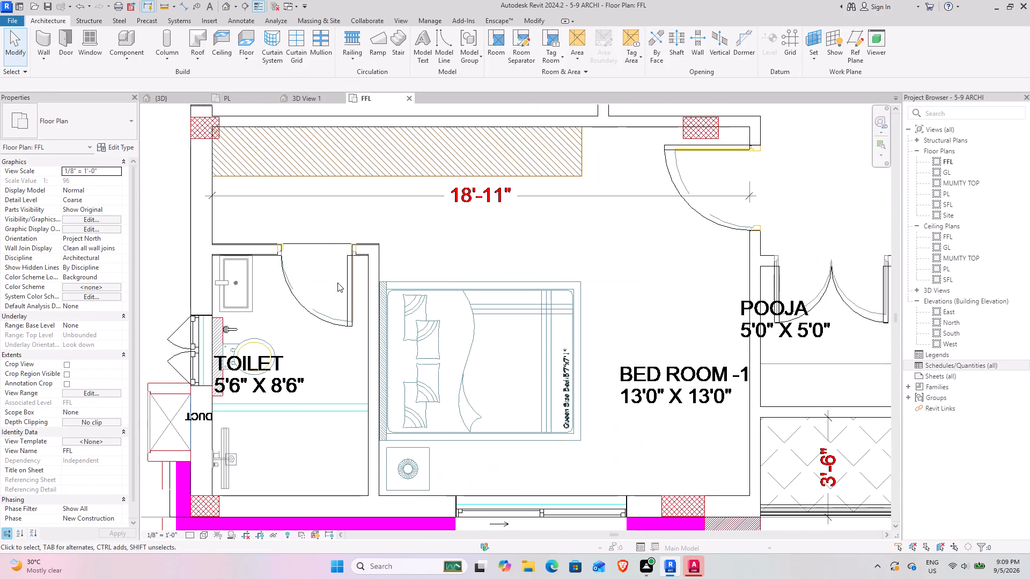
{"action": "middle_click_drag", "start_coordinate": [272, 402], "coordinate": [348, 360]}
{"action": "scroll", "coordinate": [364, 353], "scroll_direction": "up", "scroll_amount": 3}
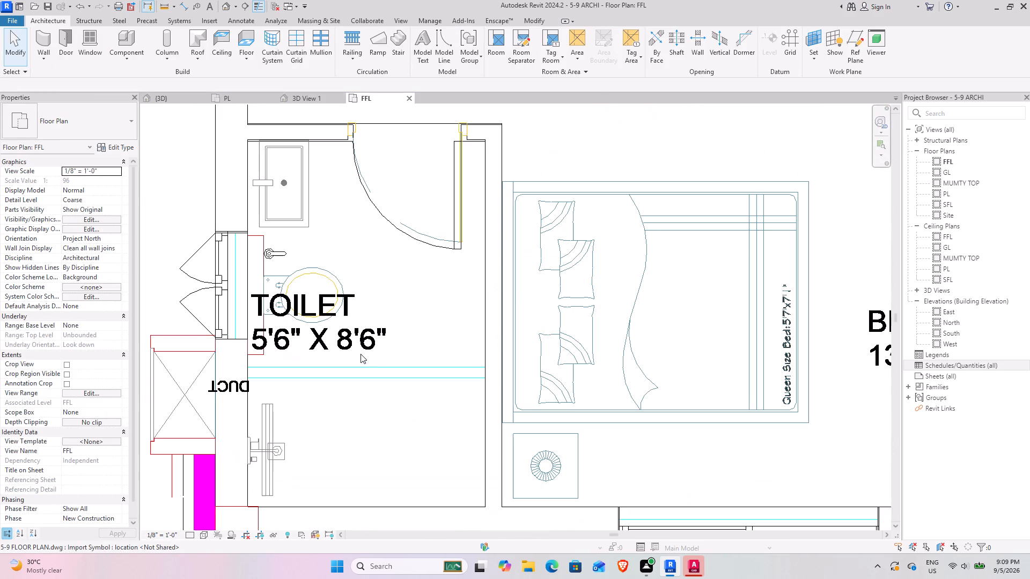
{"action": "left_click", "coordinate": [182, 102]}
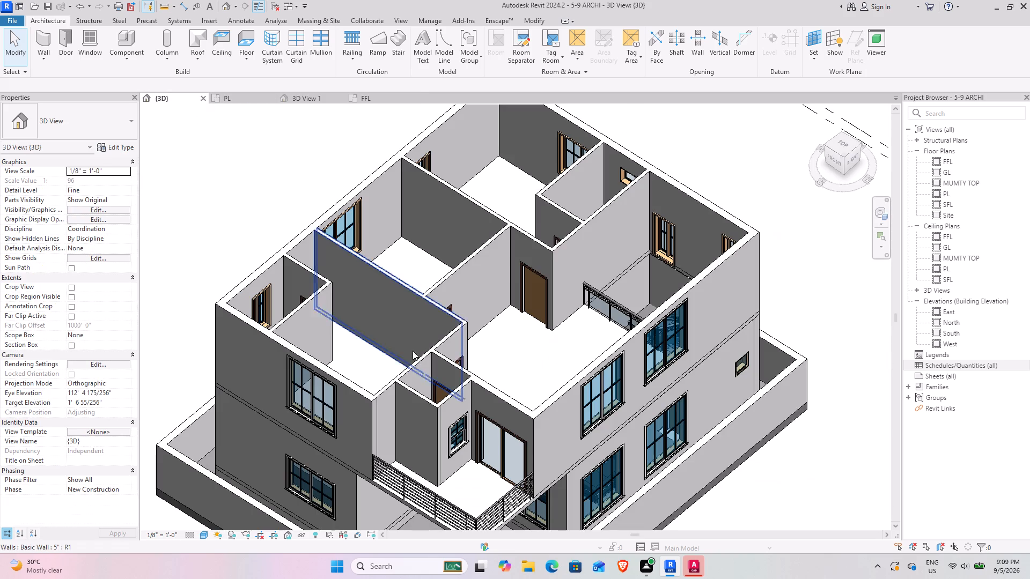
{"action": "middle_click_drag", "start_coordinate": [406, 370], "coordinate": [252, 293], "text": "shift"}
{"action": "middle_click_drag", "start_coordinate": [385, 270], "coordinate": [421, 363]}
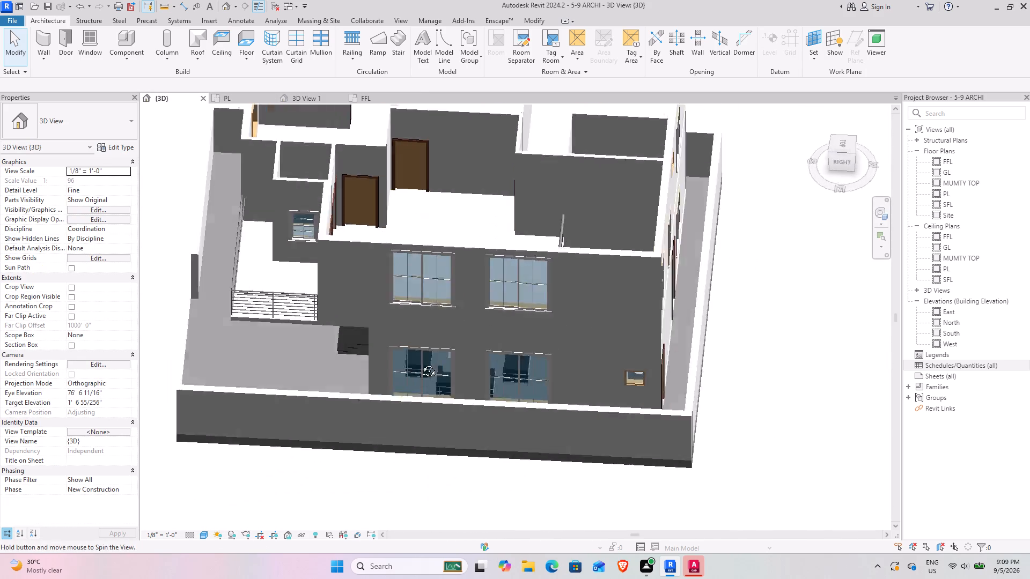
{"action": "middle_click_drag", "start_coordinate": [421, 363], "coordinate": [425, 375]}
{"action": "middle_click_drag", "start_coordinate": [484, 257], "coordinate": [500, 456]}
{"action": "middle_click_drag", "start_coordinate": [460, 426], "coordinate": [326, 333], "text": "shift"}
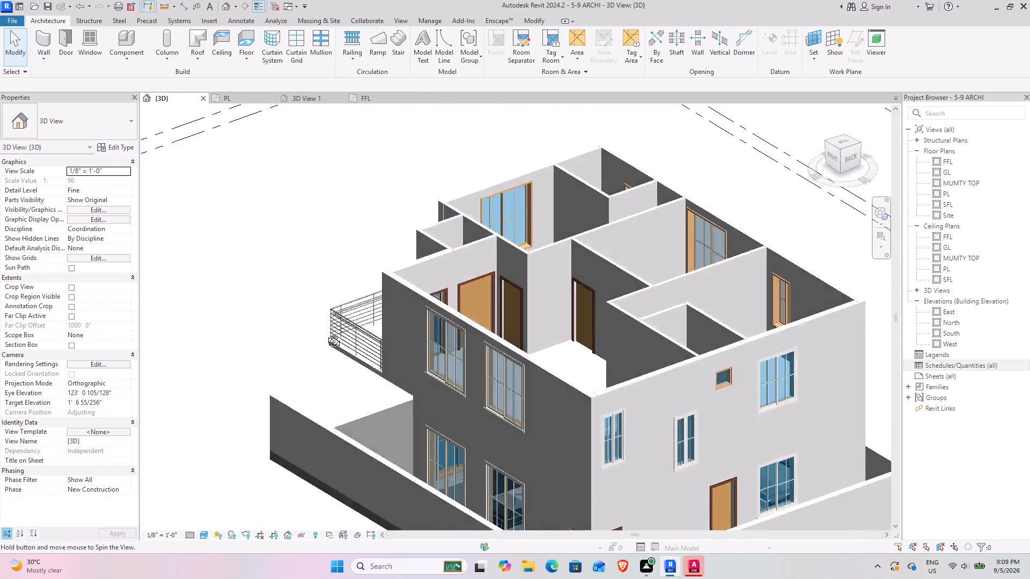
{"action": "middle_click_drag", "start_coordinate": [326, 333], "coordinate": [314, 422], "text": "shift"}
{"action": "middle_click_drag", "start_coordinate": [565, 291], "coordinate": [437, 532]}
{"action": "middle_click_drag", "start_coordinate": [532, 349], "coordinate": [592, 439], "text": "shift"}
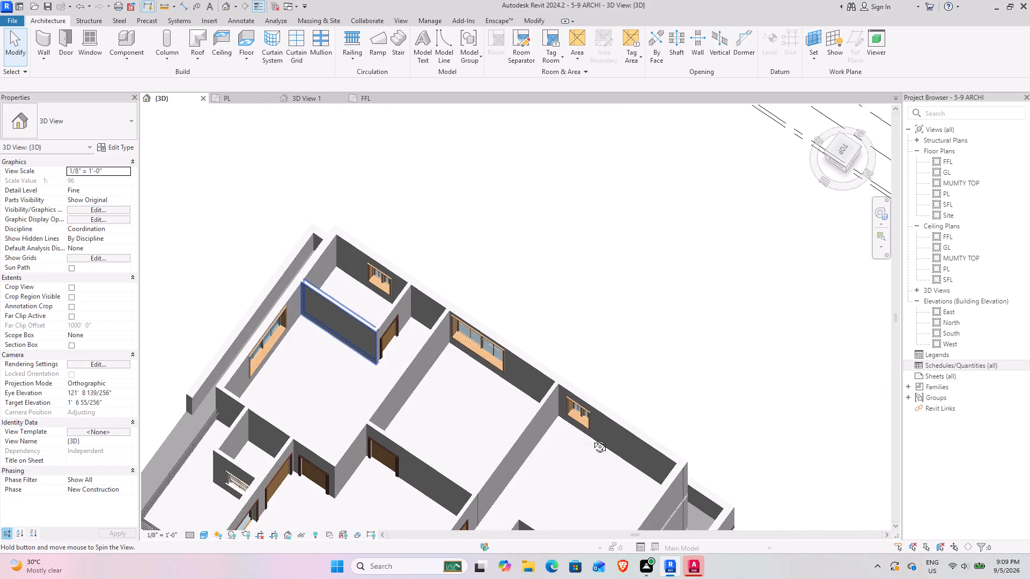
{"action": "middle_click_drag", "start_coordinate": [592, 439], "coordinate": [592, 439], "text": "shift"}
{"action": "middle_click_drag", "start_coordinate": [431, 455], "coordinate": [479, 359], "text": "shift"}
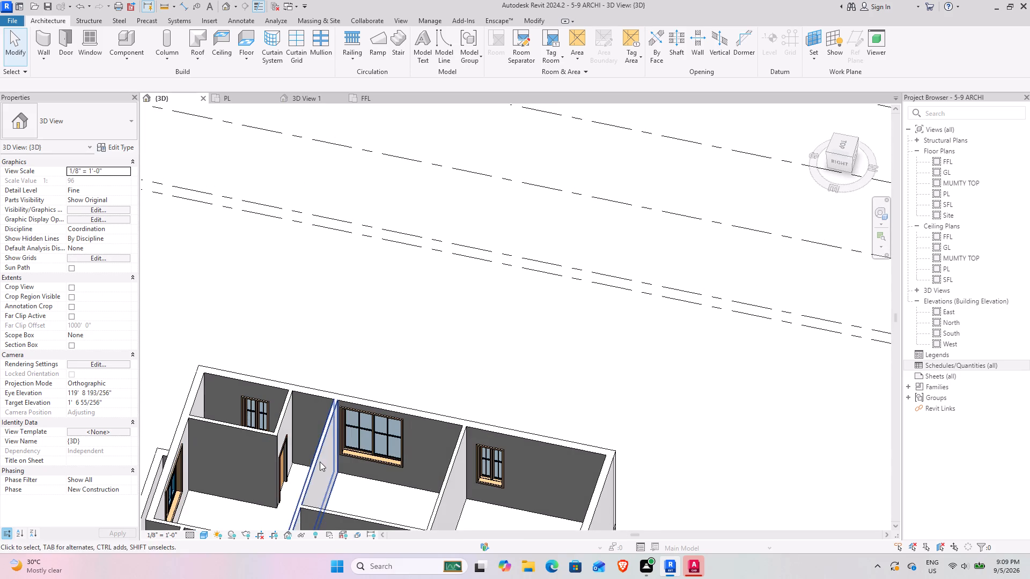
{"action": "middle_click_drag", "start_coordinate": [320, 462], "coordinate": [243, 463]}
{"action": "middle_click_drag", "start_coordinate": [295, 455], "coordinate": [521, 279]}
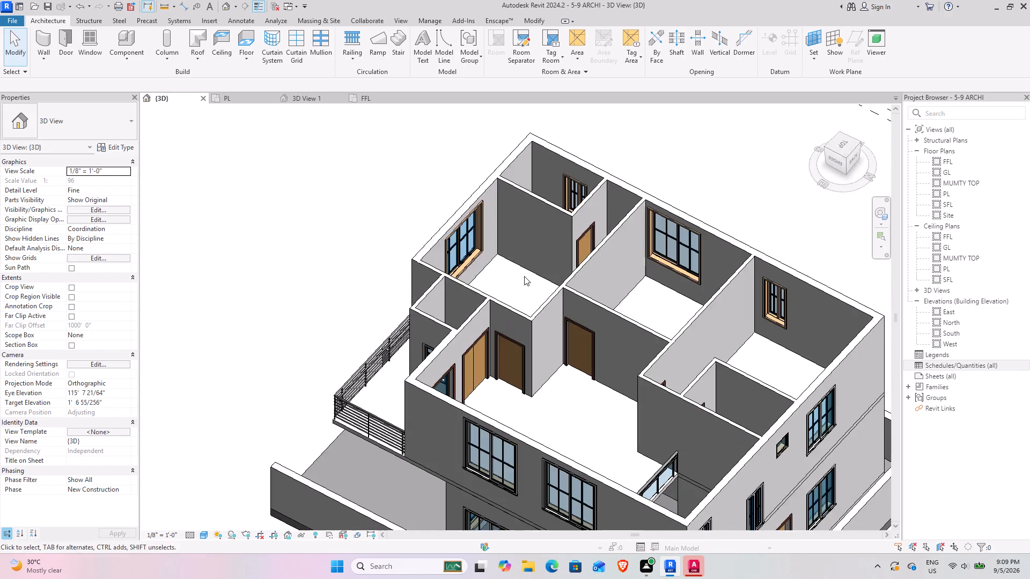
{"action": "middle_click_drag", "start_coordinate": [557, 309], "coordinate": [625, 394]}
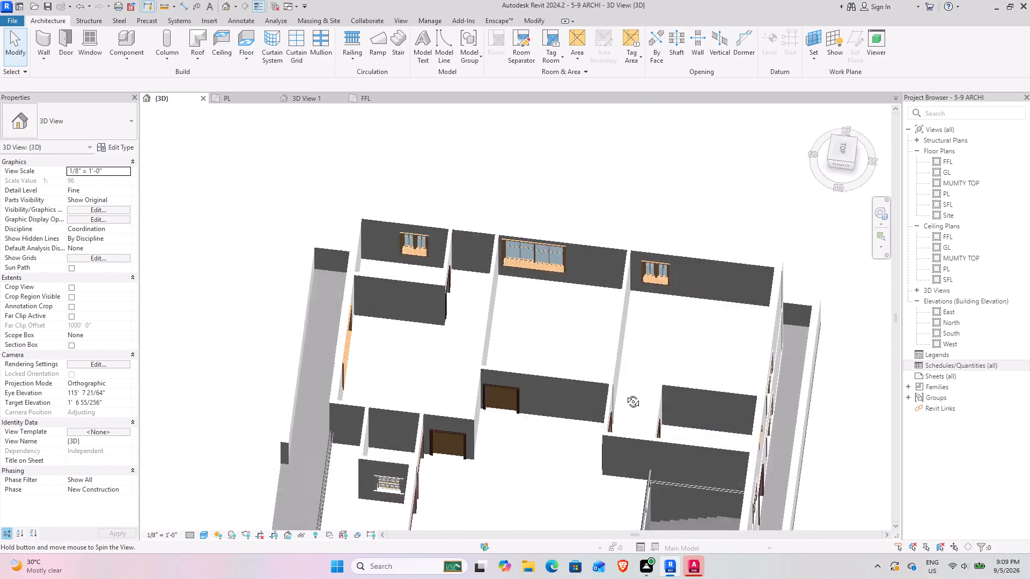
{"action": "middle_click_drag", "start_coordinate": [625, 394], "coordinate": [609, 311]}
{"action": "middle_click_drag", "start_coordinate": [359, 365], "coordinate": [527, 397]}
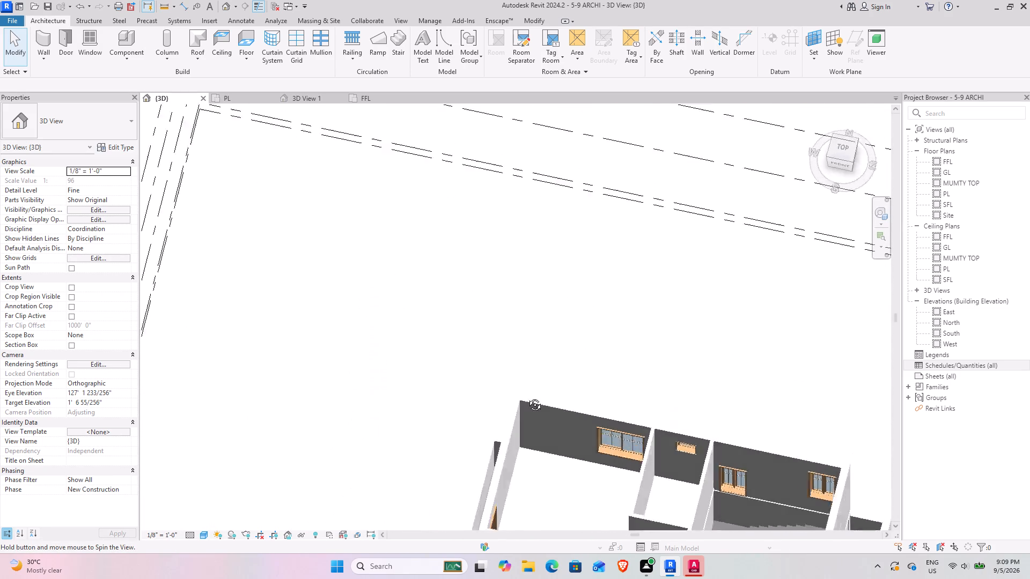
{"action": "middle_click_drag", "start_coordinate": [527, 397], "coordinate": [290, 342]}
{"action": "middle_click_drag", "start_coordinate": [546, 383], "coordinate": [418, 317]}
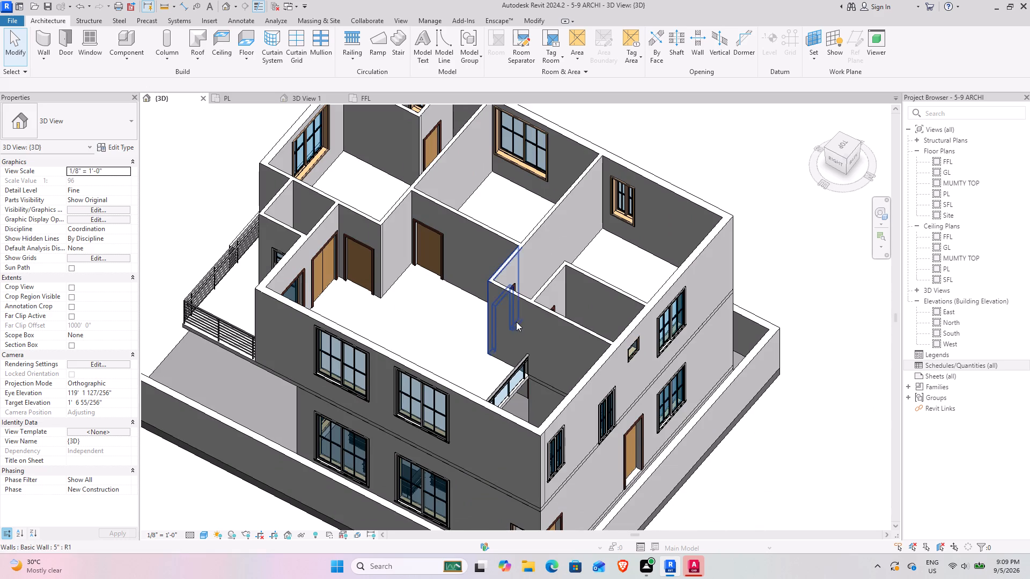
{"action": "left_click", "coordinate": [636, 357]}
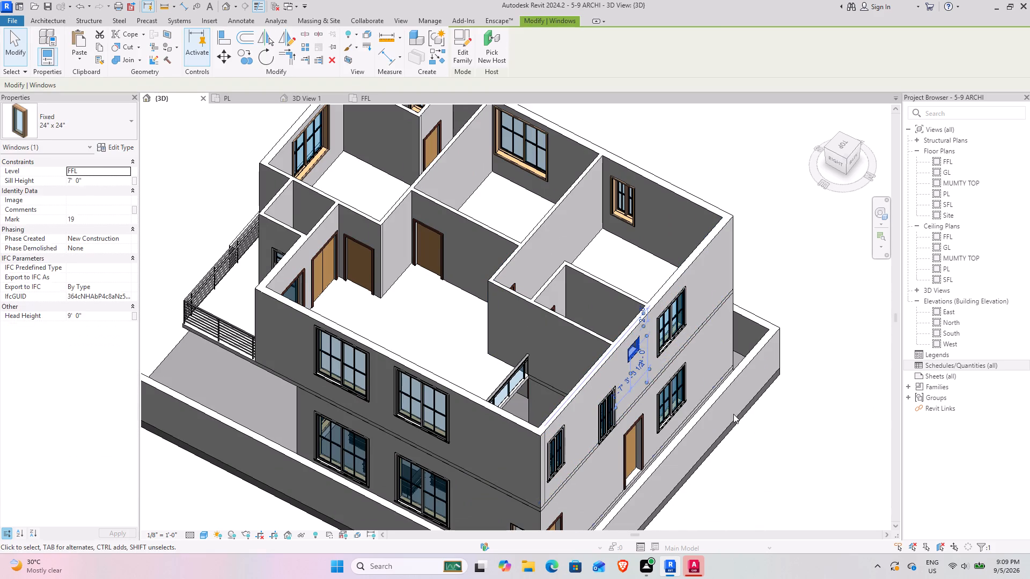
{"action": "left_click", "coordinate": [795, 456]}
Examine the whole house in 3D from the rear, front and sides, including the balcony railing and the first-floor interior.
{"action": "scroll", "coordinate": [489, 310], "scroll_direction": "down", "scroll_amount": 4}
{"action": "middle_click_drag", "start_coordinate": [503, 315], "coordinate": [407, 307], "text": "shift"}
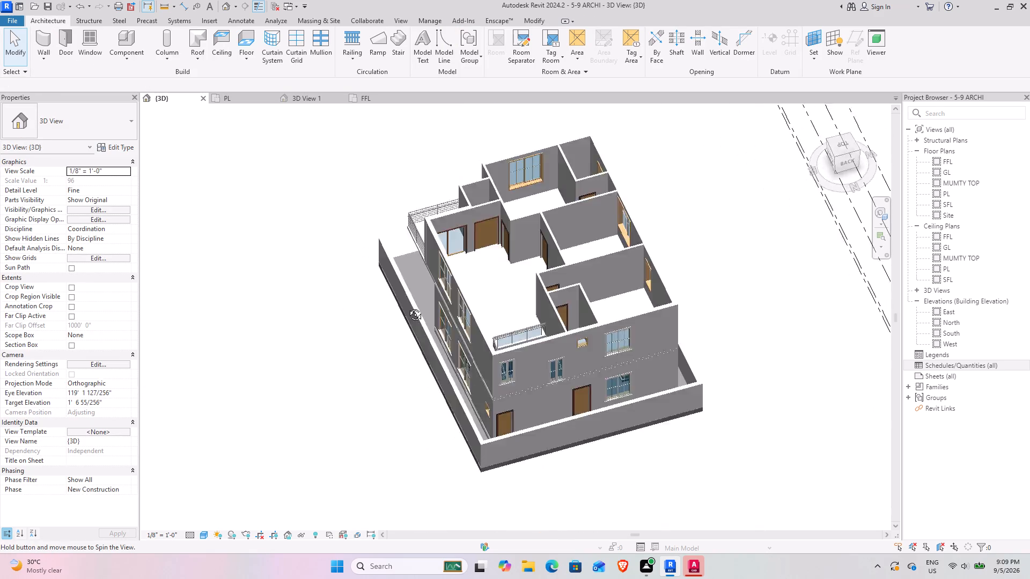
{"action": "middle_click_drag", "start_coordinate": [407, 307], "coordinate": [324, 403], "text": "shift"}
{"action": "middle_click_drag", "start_coordinate": [369, 383], "coordinate": [745, 394]}
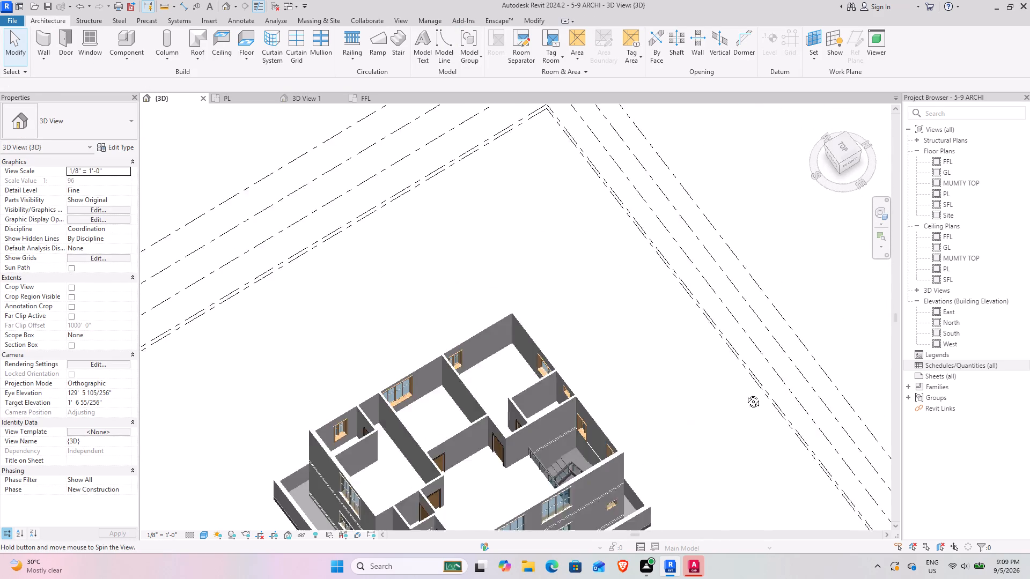
{"action": "middle_click_drag", "start_coordinate": [745, 394], "coordinate": [749, 374]}
{"action": "middle_click_drag", "start_coordinate": [470, 514], "coordinate": [534, 346]}
{"action": "middle_click_drag", "start_coordinate": [482, 440], "coordinate": [492, 341]}
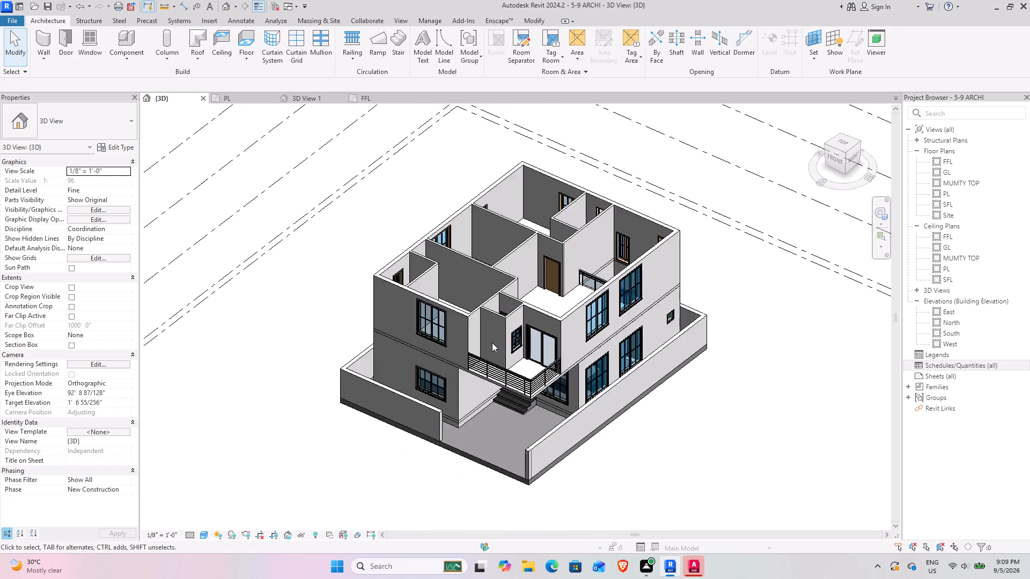
{"action": "scroll", "coordinate": [491, 343], "scroll_direction": "up", "scroll_amount": 8}
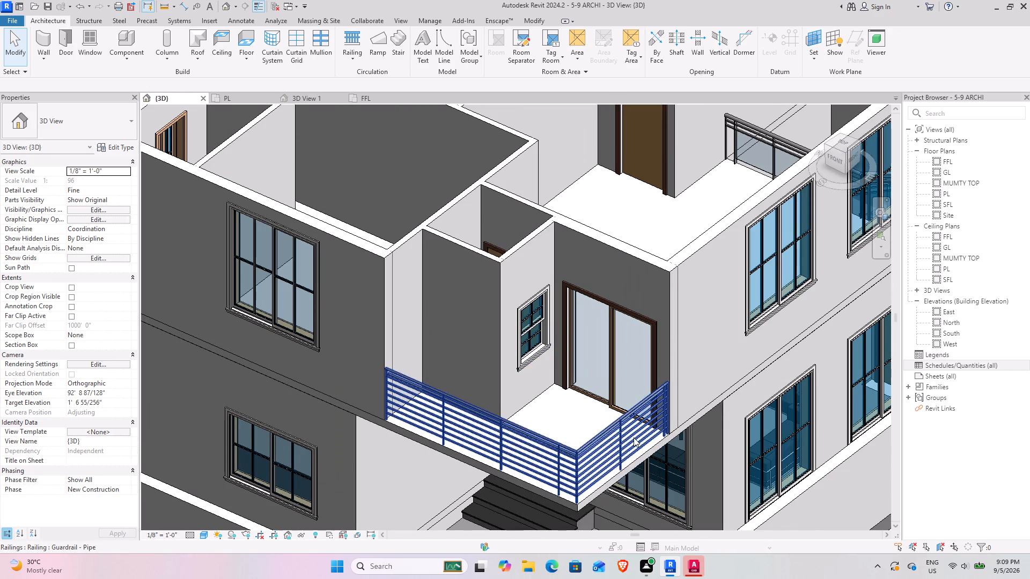
{"action": "left_click", "coordinate": [634, 437]}
{"action": "scroll", "coordinate": [458, 375], "scroll_direction": "down", "scroll_amount": 9}
{"action": "left_click", "coordinate": [690, 437]}
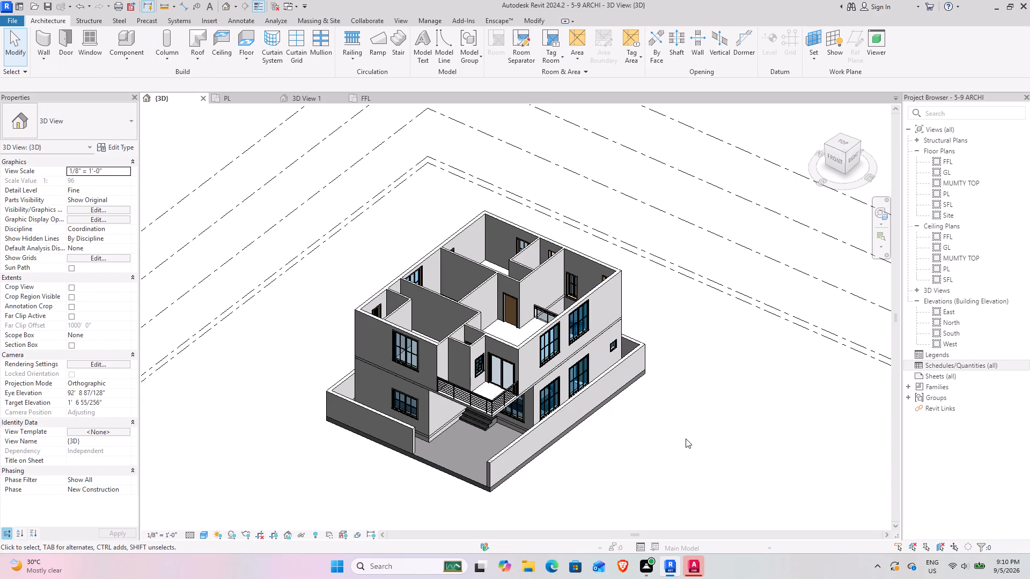
{"action": "middle_click_drag", "start_coordinate": [466, 331], "coordinate": [641, 331], "text": "shift"}
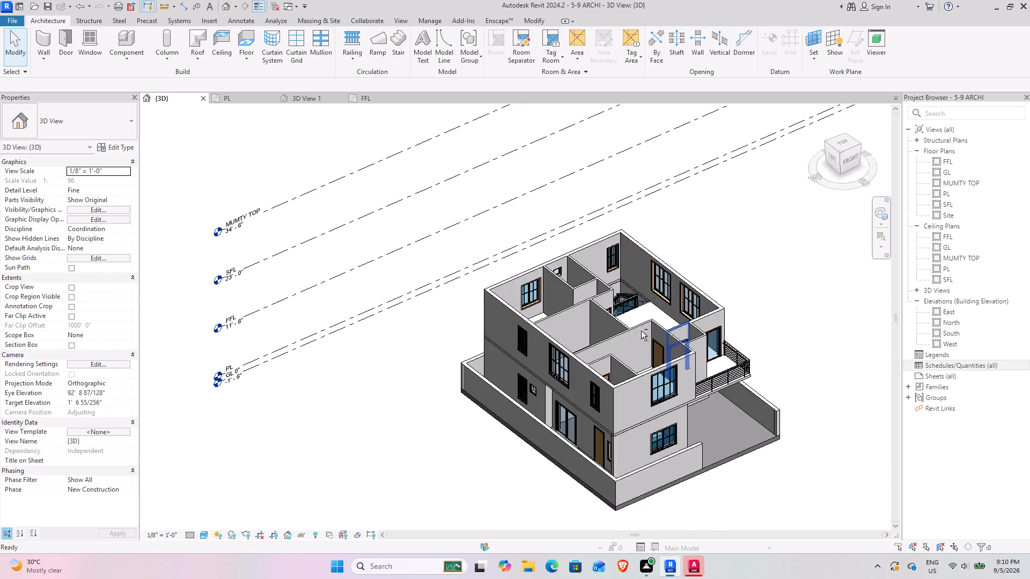
{"action": "middle_click_drag", "start_coordinate": [615, 325], "coordinate": [487, 320], "text": "shift"}
{"action": "scroll", "coordinate": [594, 275], "scroll_direction": "up", "scroll_amount": 8}
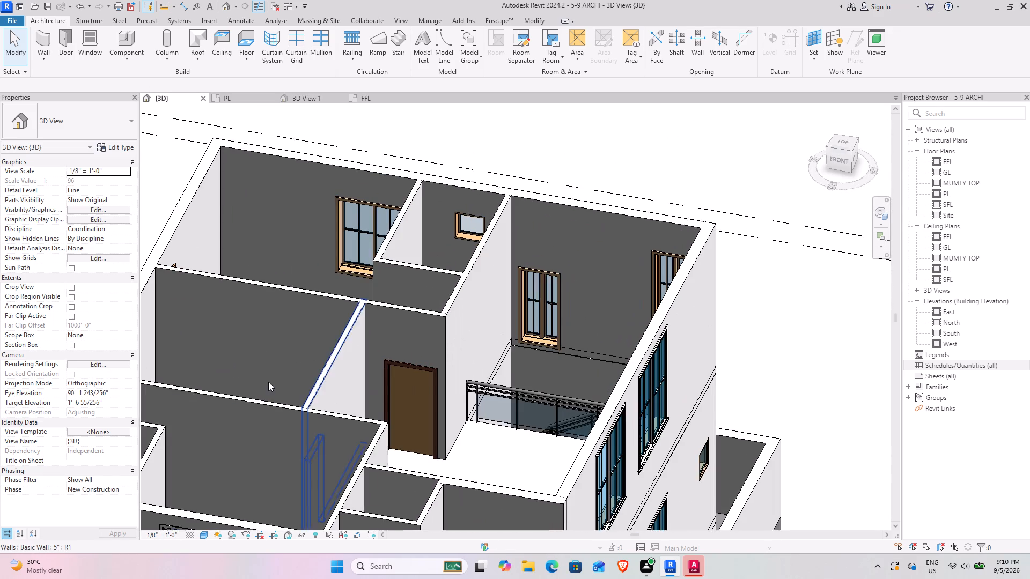
Examine the FFL plan around Bed Room-1's 5'6" x 8'6" toilet, including the DWG's washbasin, WC, shower and window positions.
{"action": "scroll", "coordinate": [408, 379], "scroll_direction": "down", "scroll_amount": 5}
{"action": "middle_click_drag", "start_coordinate": [489, 370], "coordinate": [342, 424], "text": "shift"}
{"action": "middle_click_drag", "start_coordinate": [341, 424], "coordinate": [451, 427]}
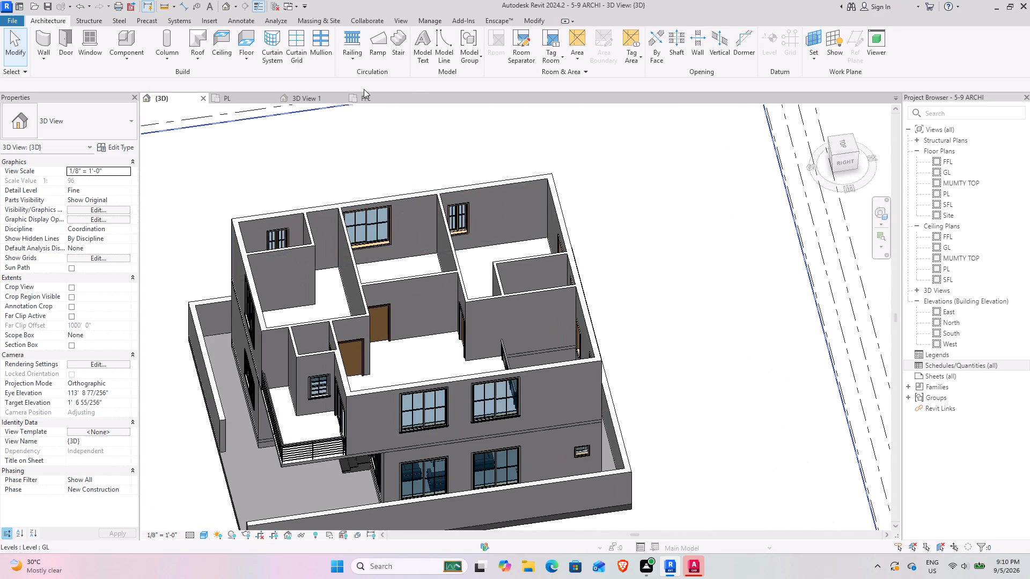
{"action": "left_click", "coordinate": [360, 101]}
{"action": "scroll", "coordinate": [307, 309], "scroll_direction": "down", "scroll_amount": 4}
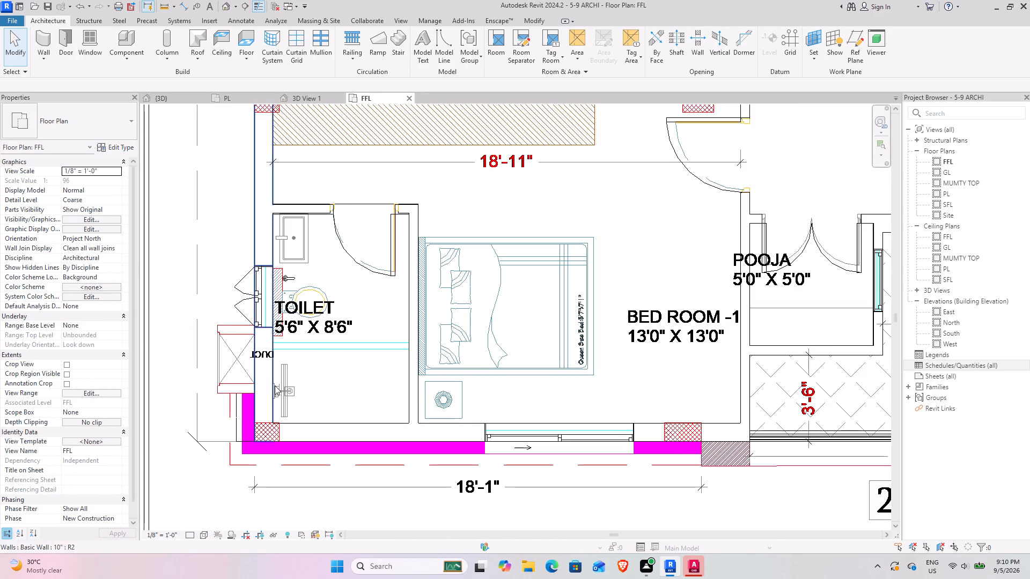
{"action": "scroll", "coordinate": [301, 221], "scroll_direction": "up", "scroll_amount": 3}
{"action": "scroll", "coordinate": [271, 334], "scroll_direction": "up", "scroll_amount": 4}
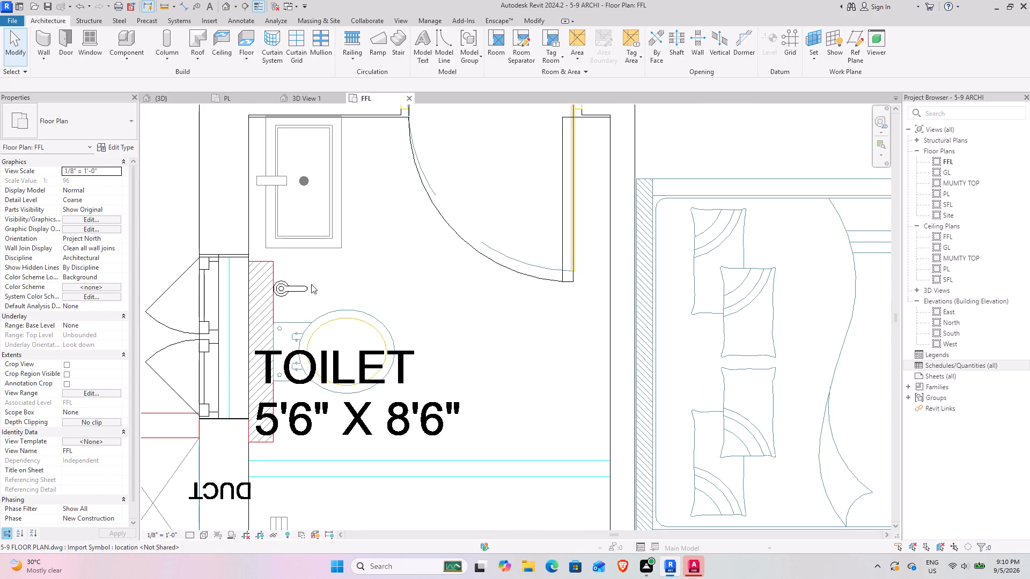
{"action": "scroll", "coordinate": [299, 264], "scroll_direction": "up", "scroll_amount": 2}
{"action": "scroll", "coordinate": [305, 274], "scroll_direction": "down", "scroll_amount": 3}
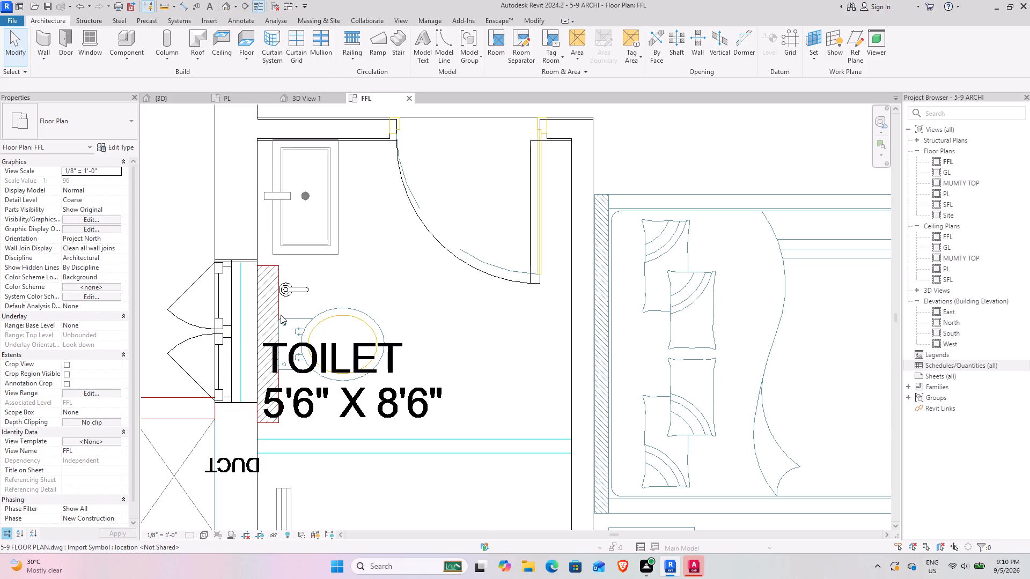
{"action": "scroll", "coordinate": [261, 313], "scroll_direction": "down", "scroll_amount": 7}
{"action": "middle_click_drag", "start_coordinate": [411, 336], "coordinate": [402, 336]}
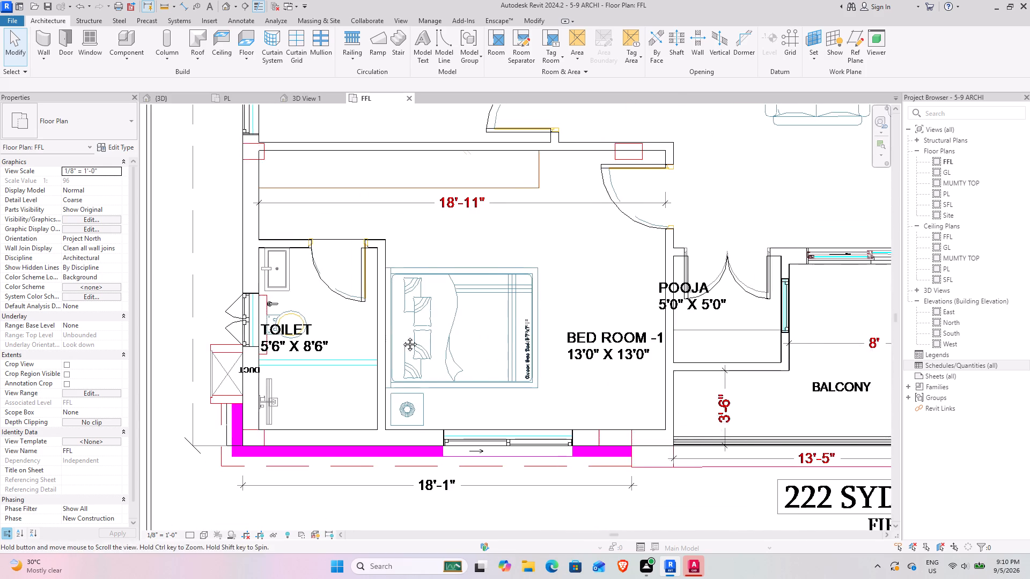
{"action": "middle_click_drag", "start_coordinate": [402, 336], "coordinate": [292, 314]}
{"action": "scroll", "coordinate": [385, 331], "scroll_direction": "down", "scroll_amount": 5}
{"action": "middle_click_drag", "start_coordinate": [439, 340], "coordinate": [430, 374]}
{"action": "scroll", "coordinate": [313, 340], "scroll_direction": "up", "scroll_amount": 4}
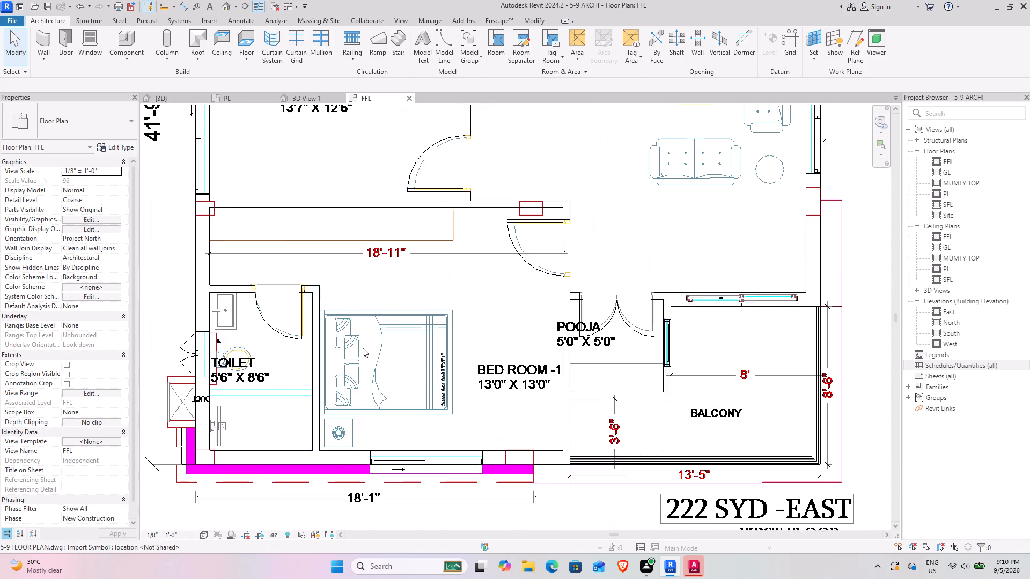
{"action": "scroll", "coordinate": [363, 348], "scroll_direction": "up", "scroll_amount": 3}
{"action": "middle_click_drag", "start_coordinate": [245, 318], "coordinate": [410, 308]}
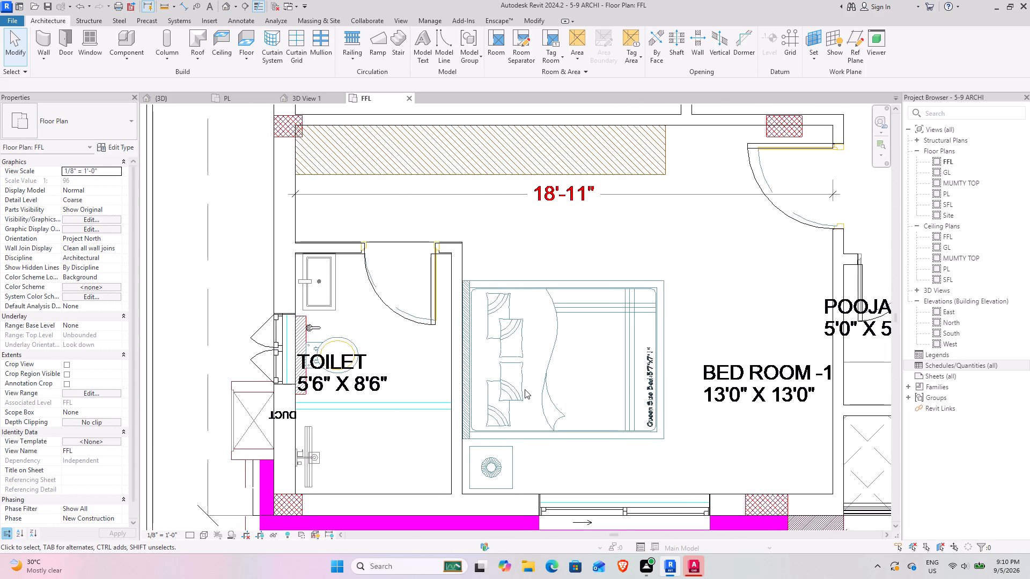
{"action": "middle_click_drag", "start_coordinate": [516, 388], "coordinate": [452, 343]}
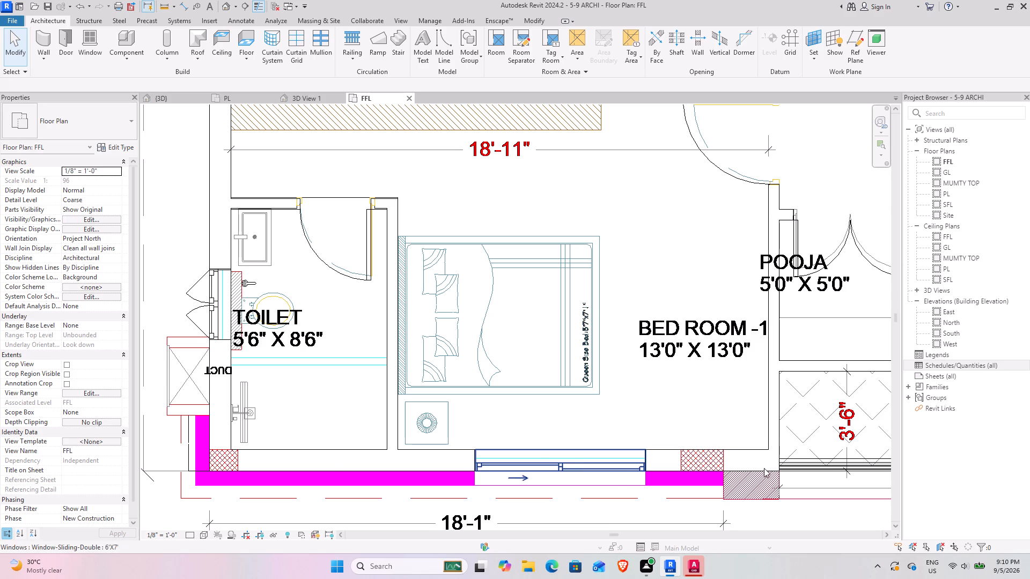
{"action": "middle_click_drag", "start_coordinate": [250, 466], "coordinate": [294, 400]}
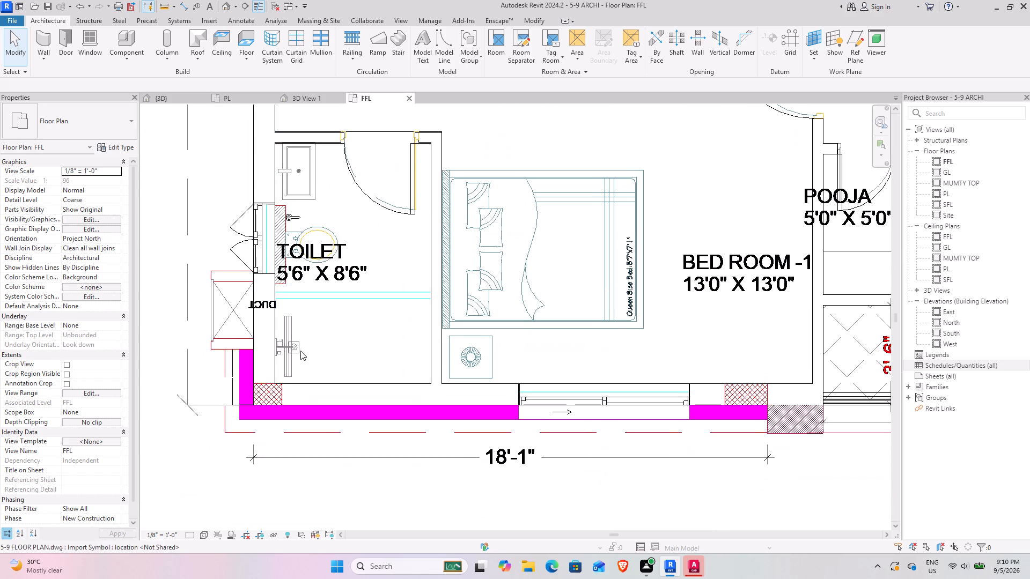
{"action": "scroll", "coordinate": [297, 348], "scroll_direction": "up", "scroll_amount": 7}
{"action": "middle_click_drag", "start_coordinate": [384, 328], "coordinate": [386, 329]}
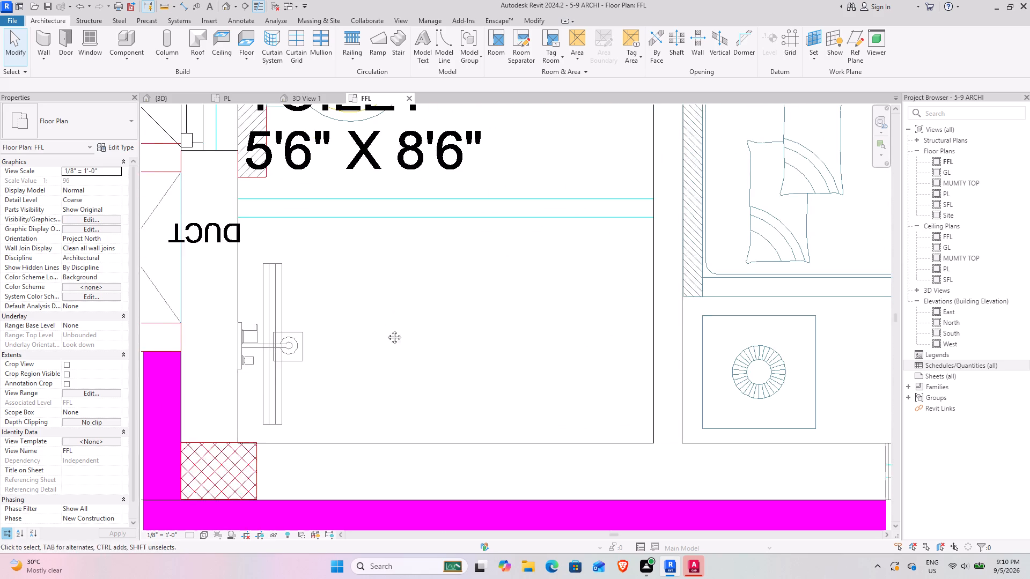
{"action": "middle_click_drag", "start_coordinate": [386, 329], "coordinate": [386, 372]}
{"action": "scroll", "coordinate": [264, 378], "scroll_direction": "down", "scroll_amount": 4}
{"action": "middle_click_drag", "start_coordinate": [368, 354], "coordinate": [370, 406]}
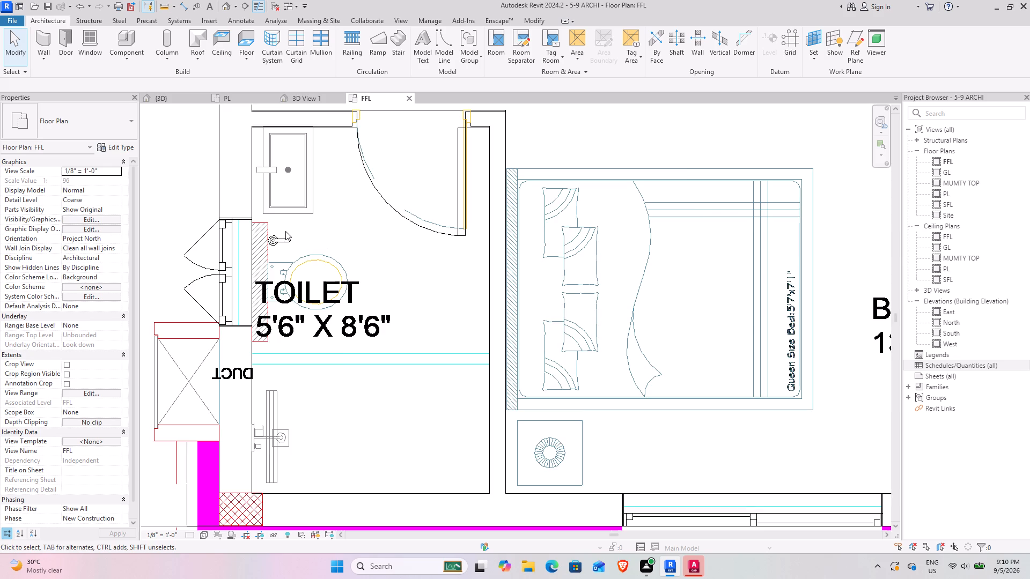
{"action": "scroll", "coordinate": [285, 231], "scroll_direction": "up", "scroll_amount": 3}
{"action": "middle_click_drag", "start_coordinate": [291, 253], "coordinate": [281, 308]}
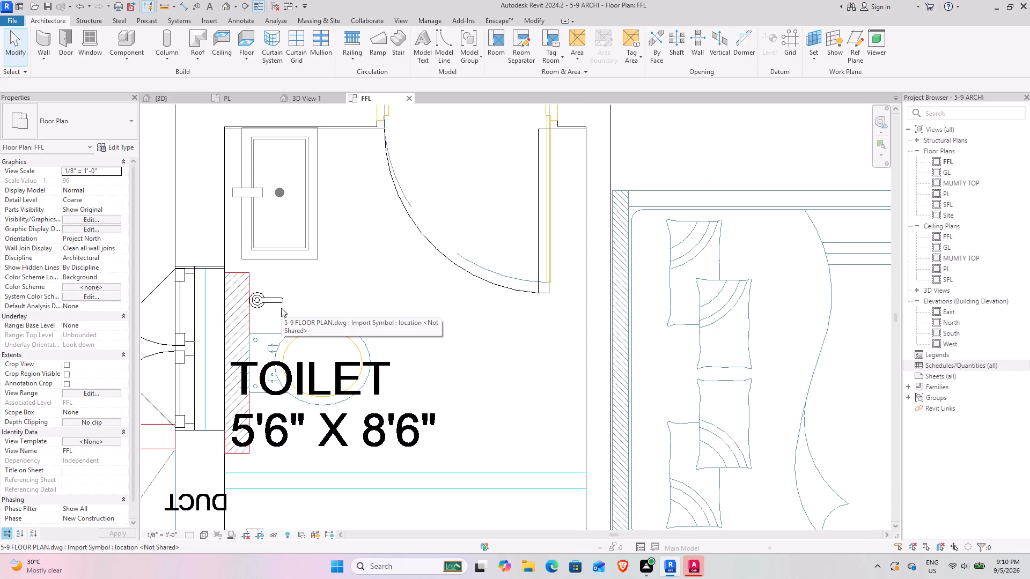
{"action": "scroll", "coordinate": [239, 403], "scroll_direction": "down", "scroll_amount": 4}
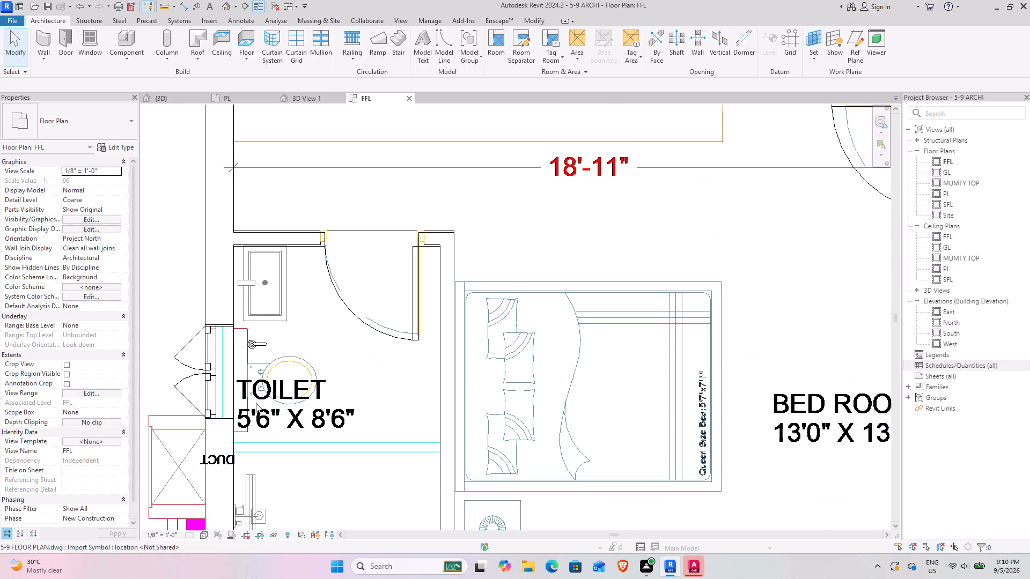
{"action": "middle_click_drag", "start_coordinate": [292, 350], "coordinate": [315, 312]}
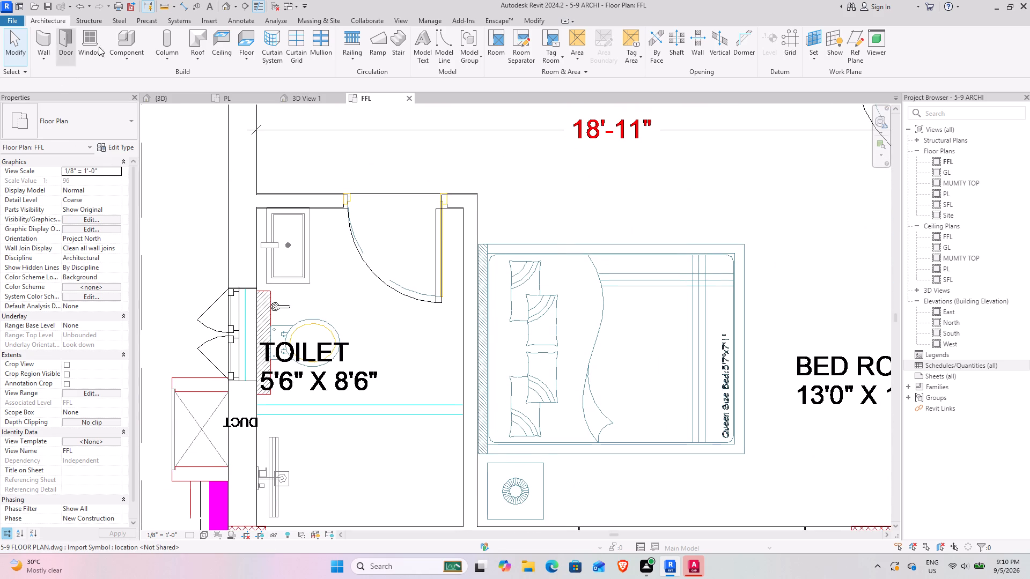
{"action": "scroll", "coordinate": [423, 259], "scroll_direction": "down", "scroll_amount": 9}
{"action": "middle_click_drag", "start_coordinate": [598, 164], "coordinate": [564, 248]}
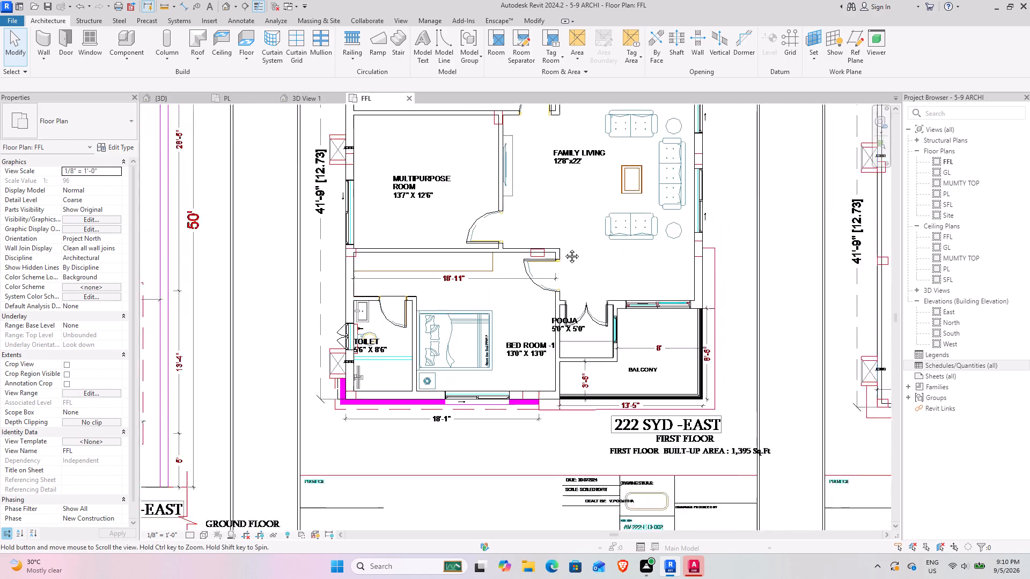
{"action": "middle_click_drag", "start_coordinate": [564, 248], "coordinate": [553, 271]}
In the 3D view, temporarily hide the ground floor's 10" side wall beside the staircase to expose the toilet fixtures behind it.
{"action": "left_click", "coordinate": [165, 105]}
{"action": "left_click", "coordinate": [164, 98]}
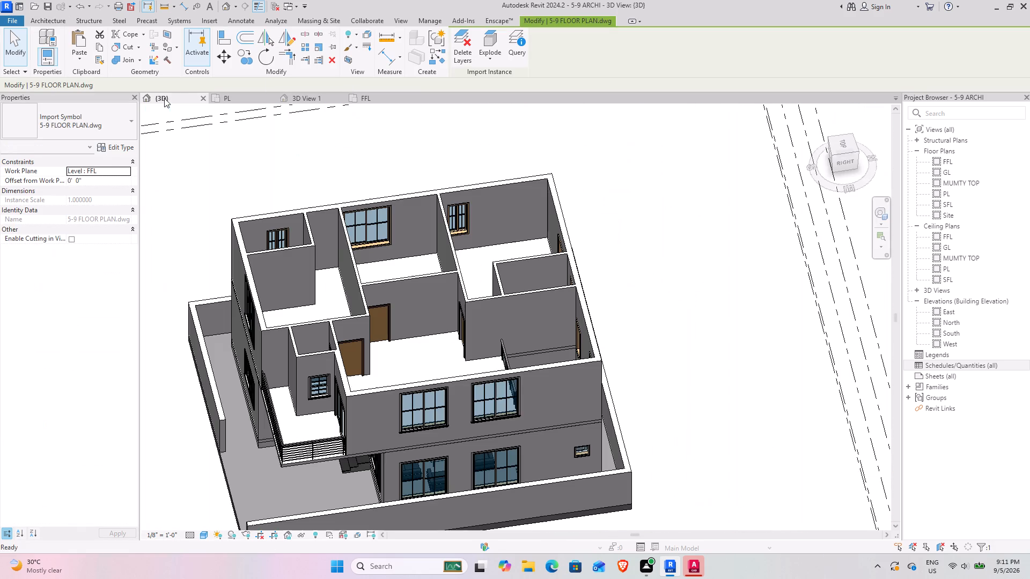
{"action": "left_click", "coordinate": [725, 290]}
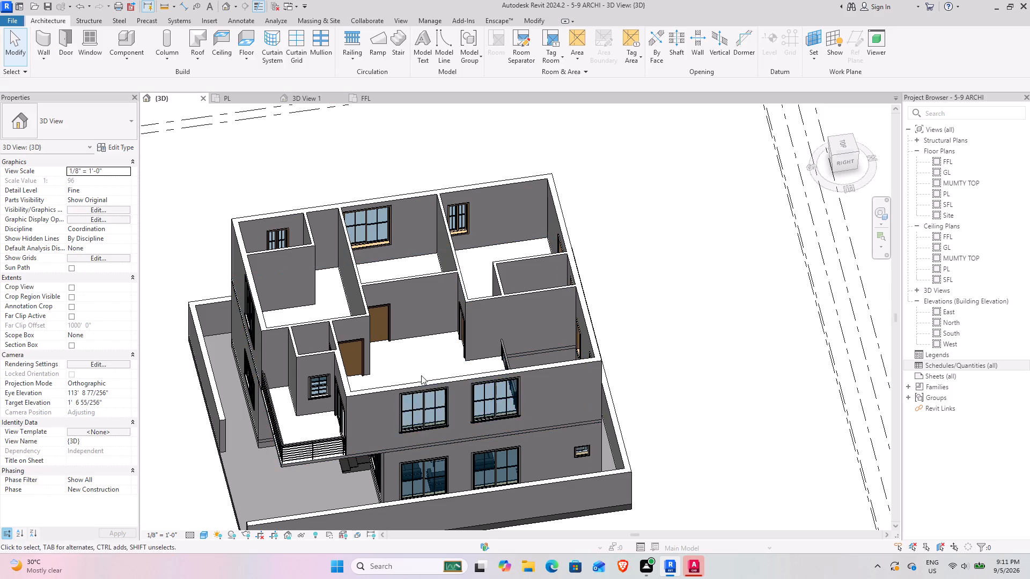
{"action": "middle_click_drag", "start_coordinate": [417, 374], "coordinate": [491, 288], "text": "shift"}
{"action": "middle_click_drag", "start_coordinate": [491, 287], "coordinate": [549, 436], "text": "shift"}
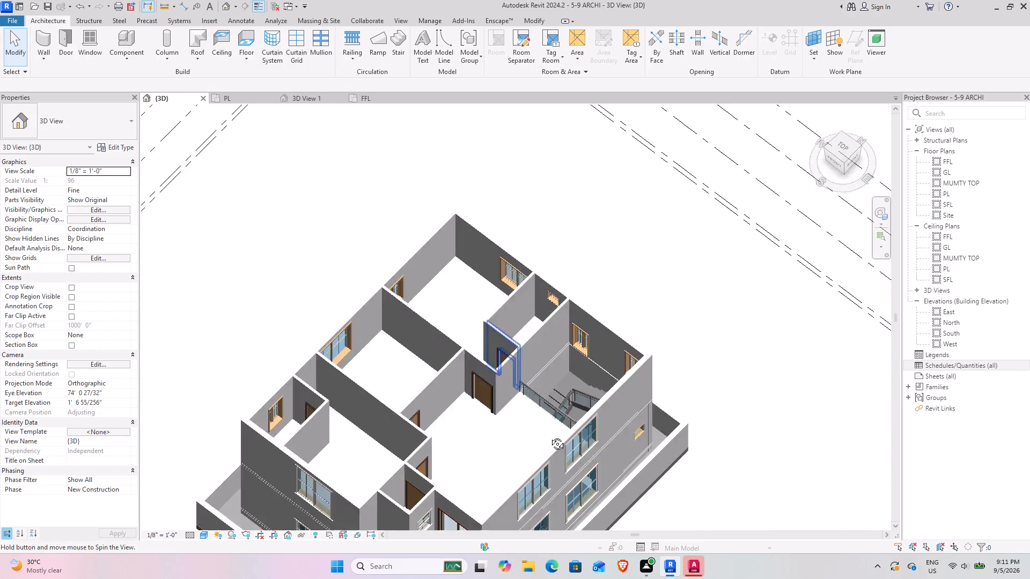
{"action": "middle_click_drag", "start_coordinate": [549, 436], "coordinate": [637, 268], "text": "shift"}
{"action": "middle_click_drag", "start_coordinate": [464, 347], "coordinate": [570, 343], "text": "shift"}
{"action": "middle_click_drag", "start_coordinate": [567, 342], "coordinate": [300, 203]}
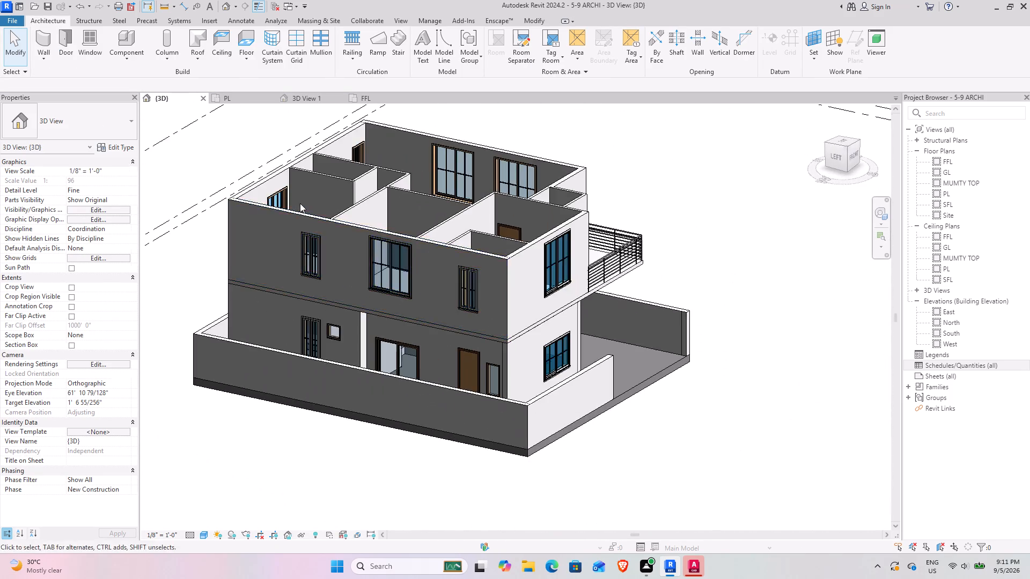
{"action": "middle_click_drag", "start_coordinate": [489, 293], "coordinate": [451, 320], "text": "shift"}
{"action": "middle_click_drag", "start_coordinate": [340, 320], "coordinate": [496, 268]}
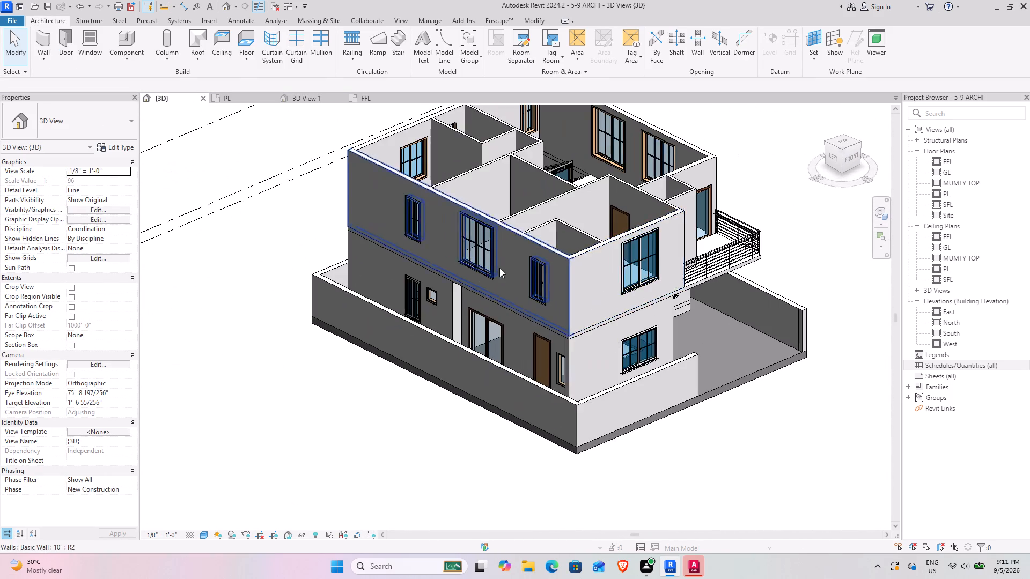
{"action": "scroll", "coordinate": [583, 362], "scroll_direction": "up", "scroll_amount": 7}
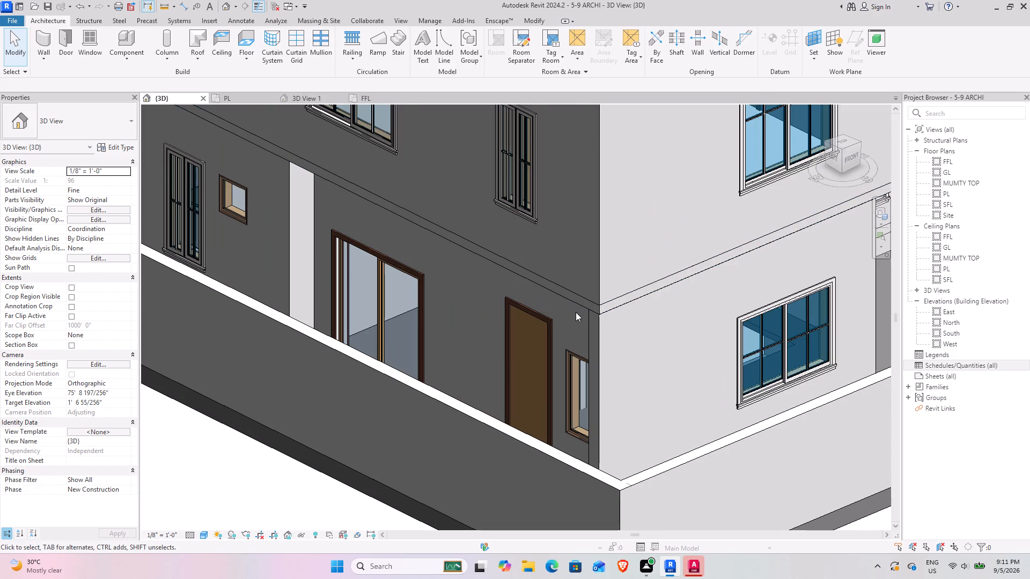
{"action": "scroll", "coordinate": [463, 308], "scroll_direction": "down", "scroll_amount": 4}
{"action": "middle_click_drag", "start_coordinate": [415, 293], "coordinate": [557, 376]}
{"action": "middle_click_drag", "start_coordinate": [452, 348], "coordinate": [533, 434], "text": "shift"}
{"action": "middle_click_drag", "start_coordinate": [684, 373], "coordinate": [332, 309], "text": "shift"}
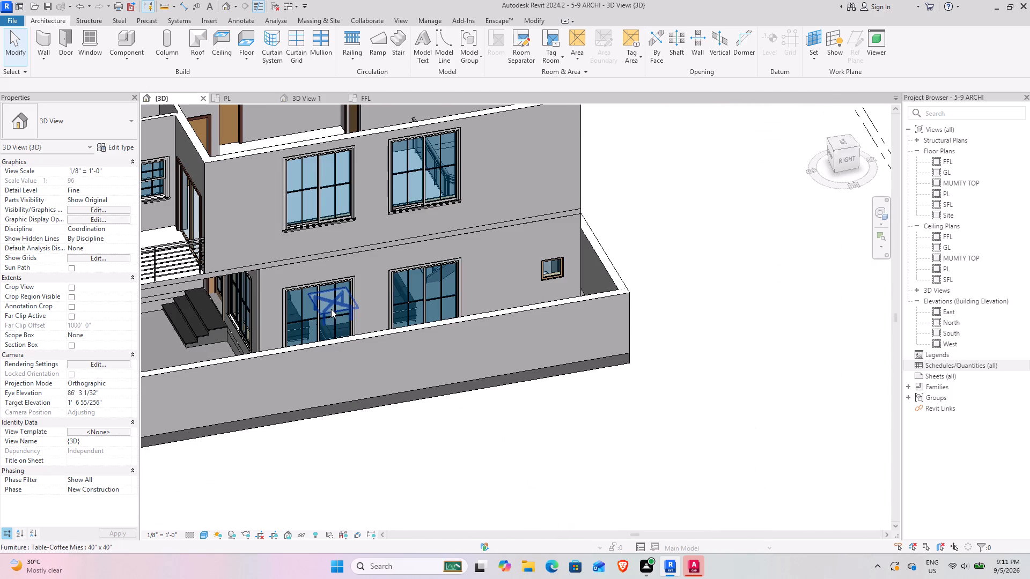
{"action": "left_click", "coordinate": [544, 222]}
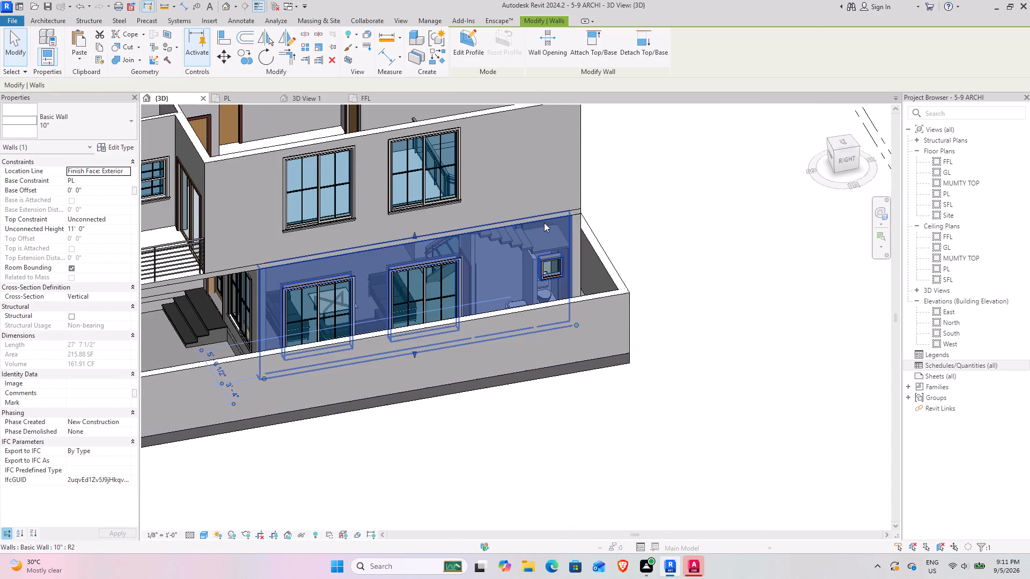
{"action": "type", "text": "hh"}
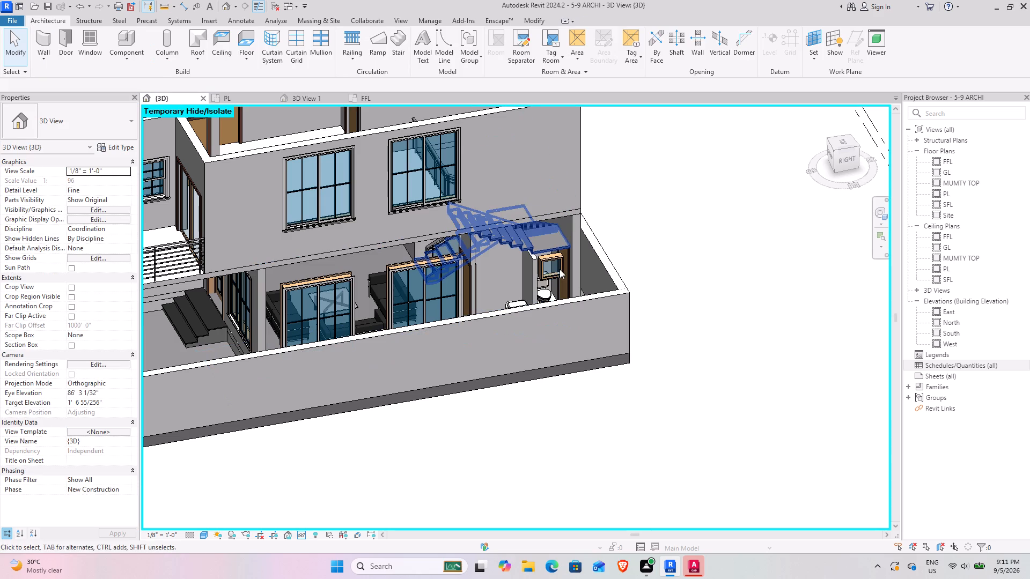
Create a similar Toilet-Domestic-3D from the ground-floor WC and place it, rotated, over the DWG's WC in Bed Room-1's toilet on FFL.
{"action": "left_click", "coordinate": [547, 294]}
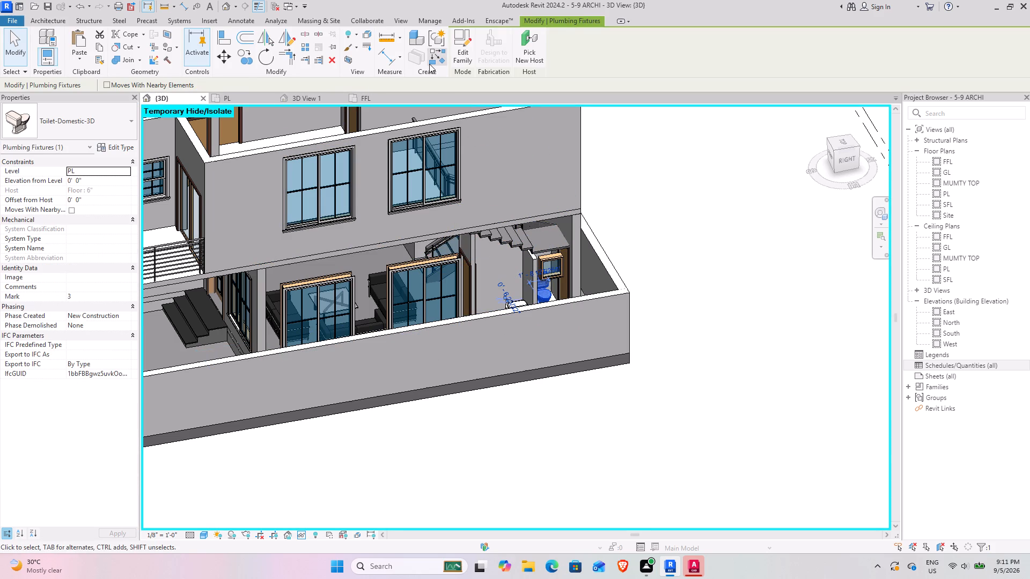
{"action": "left_click", "coordinate": [429, 64]}
{"action": "left_click", "coordinate": [364, 96]}
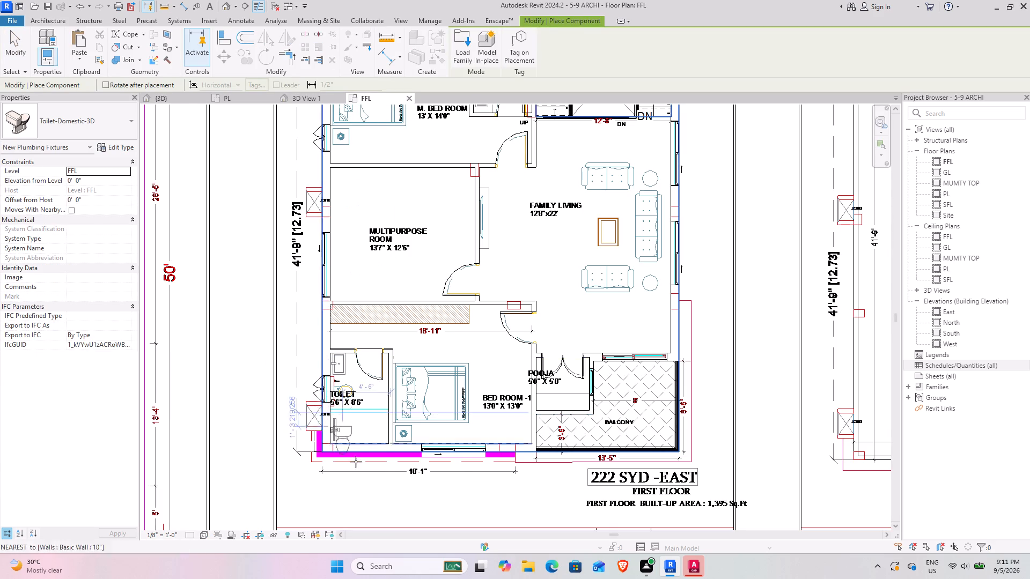
{"action": "scroll", "coordinate": [354, 410], "scroll_direction": "up", "scroll_amount": 12}
{"action": "key", "text": "space"}
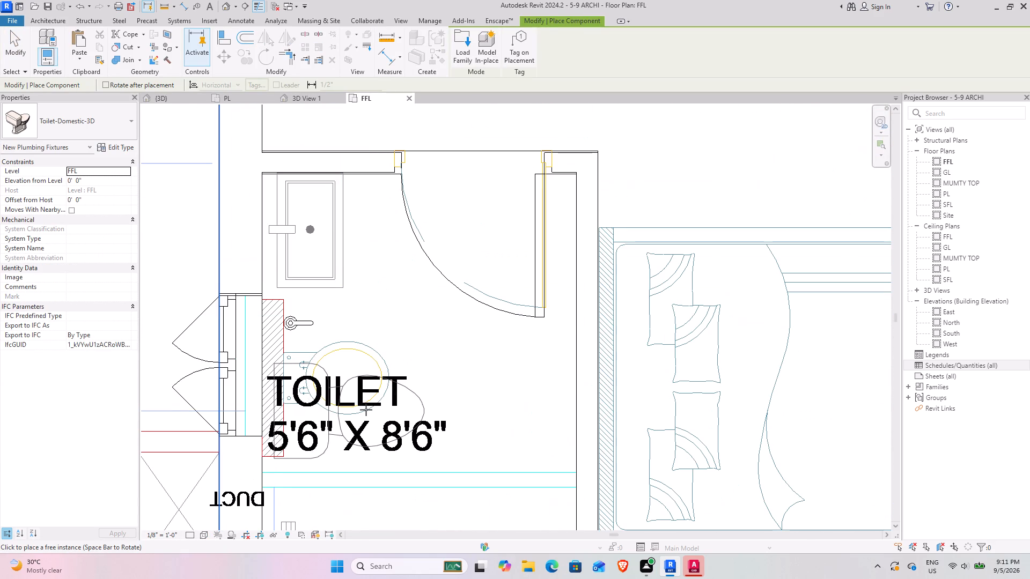
{"action": "left_click", "coordinate": [354, 379]}
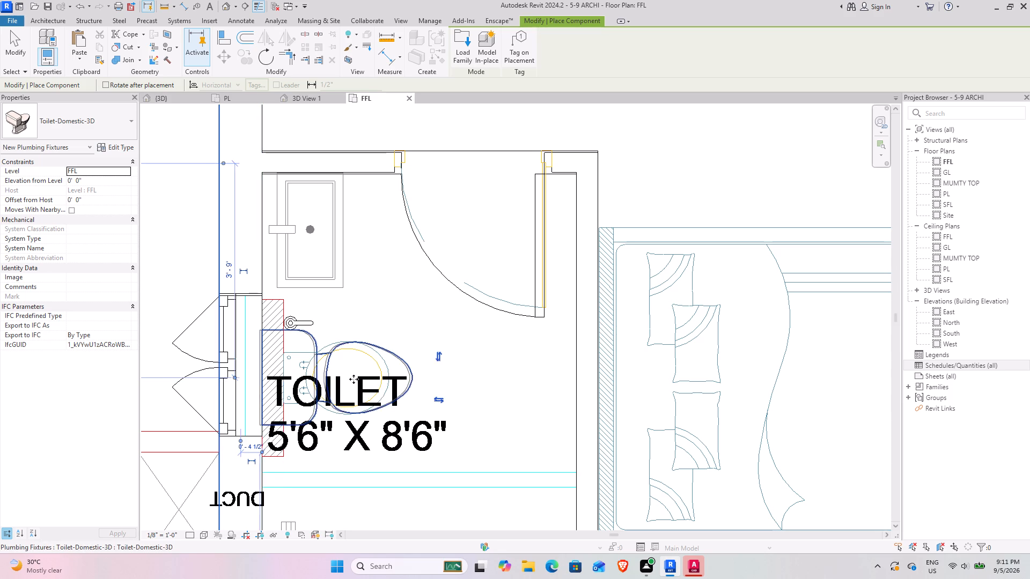
Place another Toilet-Domestic-3D over the DWG's WC in the M. Bed Room's 5'6" x 9'3" toilet, backed to the wall, and end placement.
{"action": "scroll", "coordinate": [355, 305], "scroll_direction": "down", "scroll_amount": 9}
{"action": "middle_click_drag", "start_coordinate": [551, 315], "coordinate": [451, 561]}
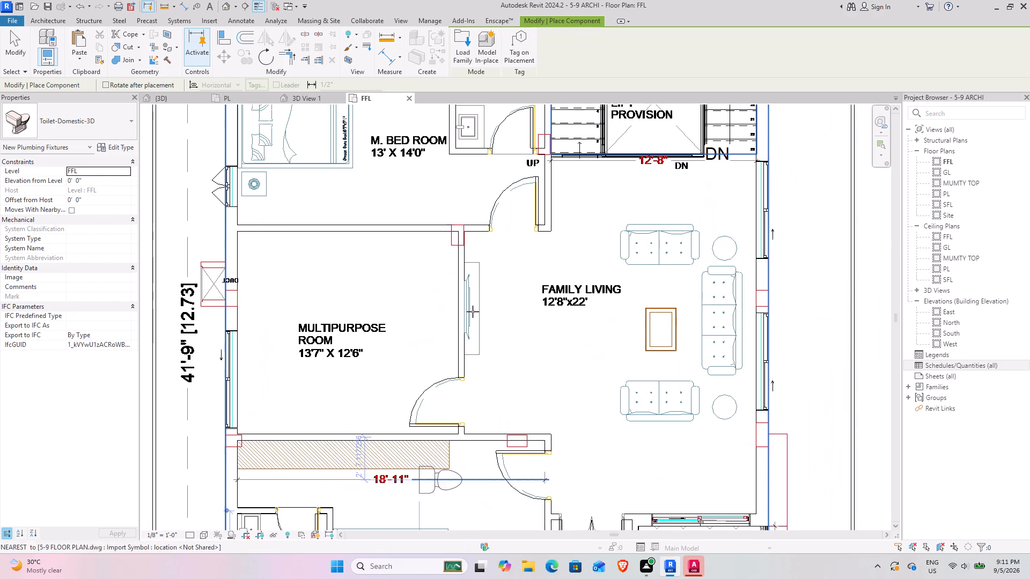
{"action": "middle_click_drag", "start_coordinate": [475, 236], "coordinate": [485, 518]}
{"action": "scroll", "coordinate": [498, 354], "scroll_direction": "up", "scroll_amount": 13}
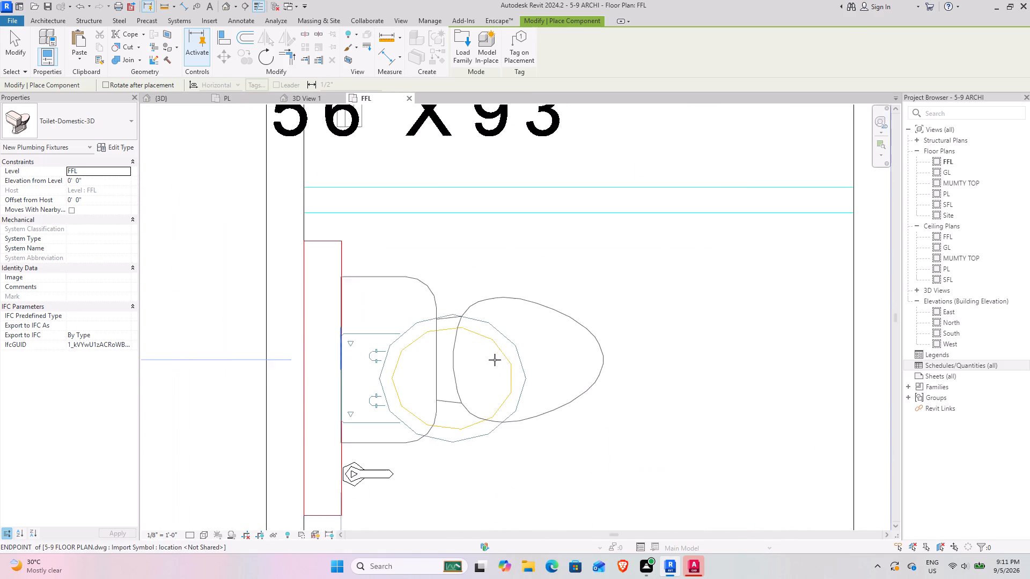
{"action": "left_click", "coordinate": [462, 381]}
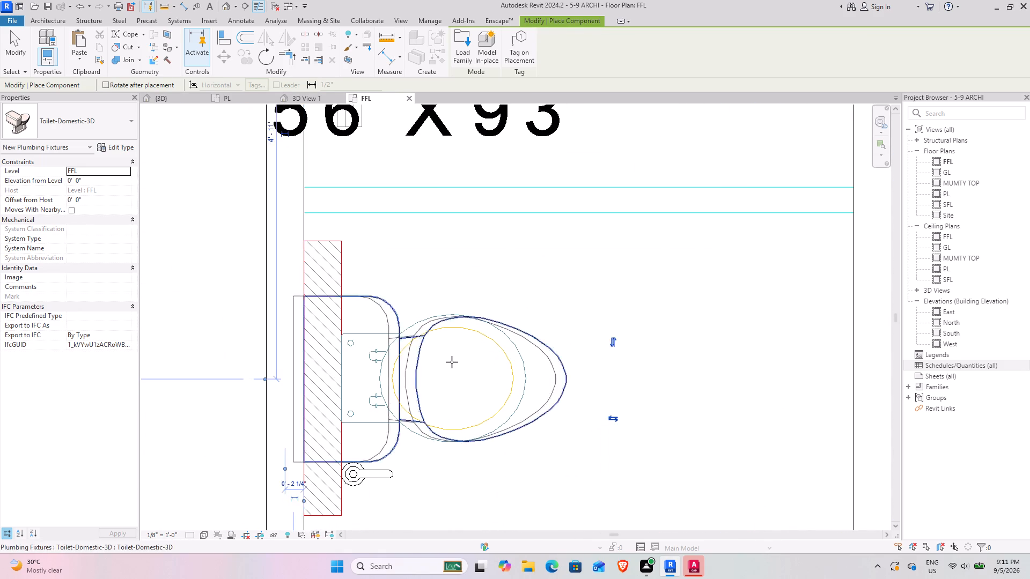
{"action": "scroll", "coordinate": [450, 359], "scroll_direction": "down", "scroll_amount": 10}
{"action": "middle_click_drag", "start_coordinate": [473, 365], "coordinate": [409, 321]}
{"action": "key", "text": "Escape"}
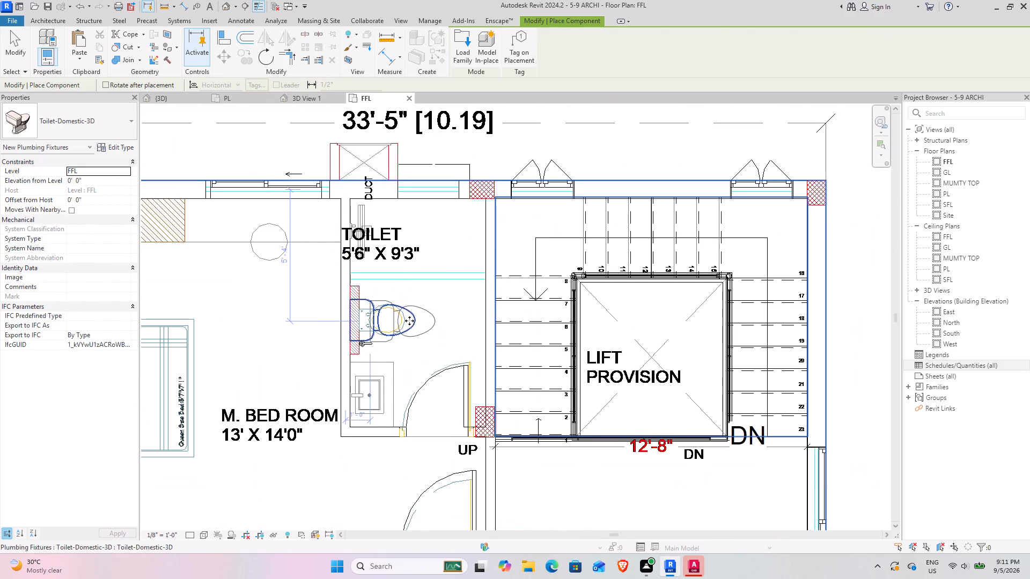
{"action": "key", "text": "Escape"}
{"action": "key", "text": "Escape"}
Examine the FFL plan from the M. Bed Room's toilet down to Bed Room-1's toilet.
{"action": "scroll", "coordinate": [406, 383], "scroll_direction": "down", "scroll_amount": 5}
{"action": "middle_click_drag", "start_coordinate": [386, 410], "coordinate": [416, 225]}
{"action": "middle_click_drag", "start_coordinate": [435, 256], "coordinate": [422, 382]}
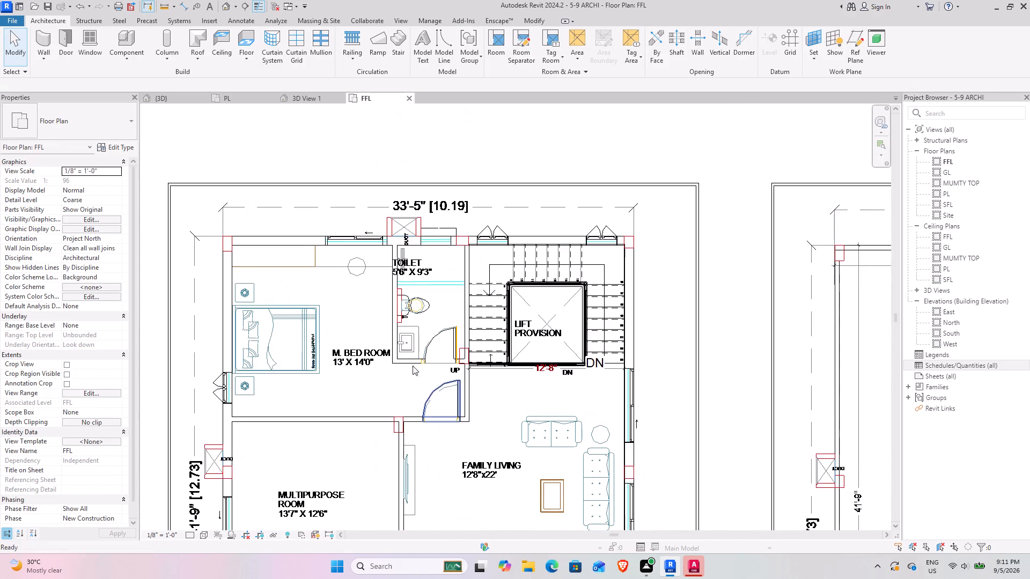
{"action": "scroll", "coordinate": [477, 239], "scroll_direction": "up", "scroll_amount": 5}
{"action": "scroll", "coordinate": [370, 329], "scroll_direction": "down", "scroll_amount": 5}
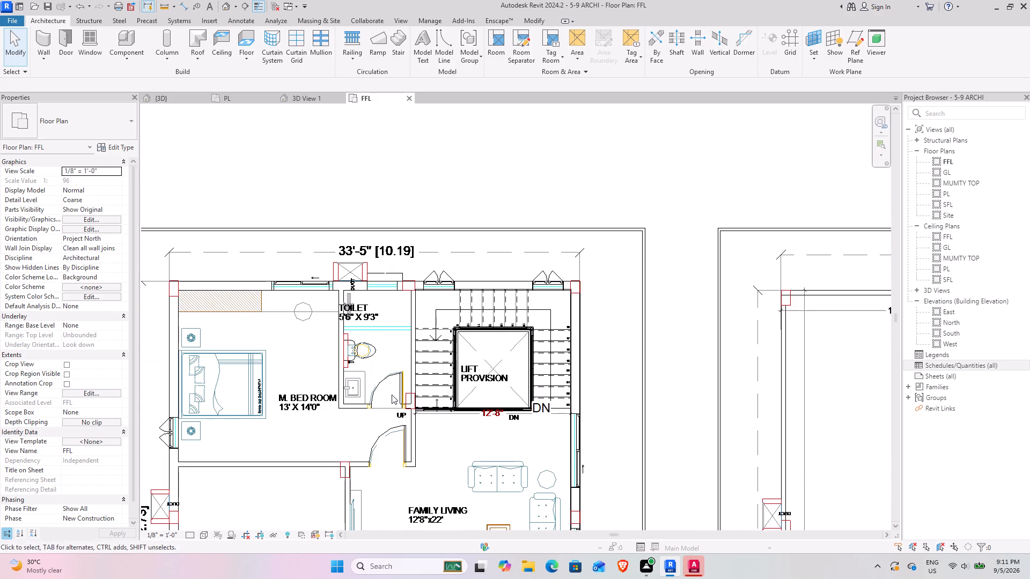
{"action": "middle_click_drag", "start_coordinate": [387, 395], "coordinate": [369, 340]}
{"action": "middle_click_drag", "start_coordinate": [347, 389], "coordinate": [441, 125]}
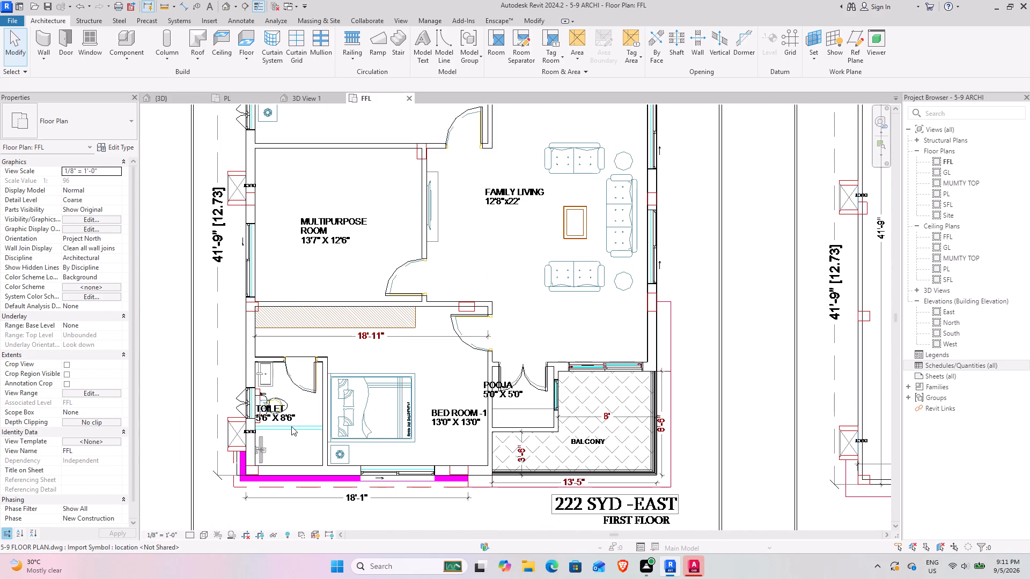
Draw a Curtain Wall 1 partition about 5'-6" long across Bed Room-1's toilet on FFL, along the DWG's cyan partition line.
{"action": "scroll", "coordinate": [291, 426], "scroll_direction": "up", "scroll_amount": 10}
{"action": "middle_click_drag", "start_coordinate": [276, 438], "coordinate": [284, 310]}
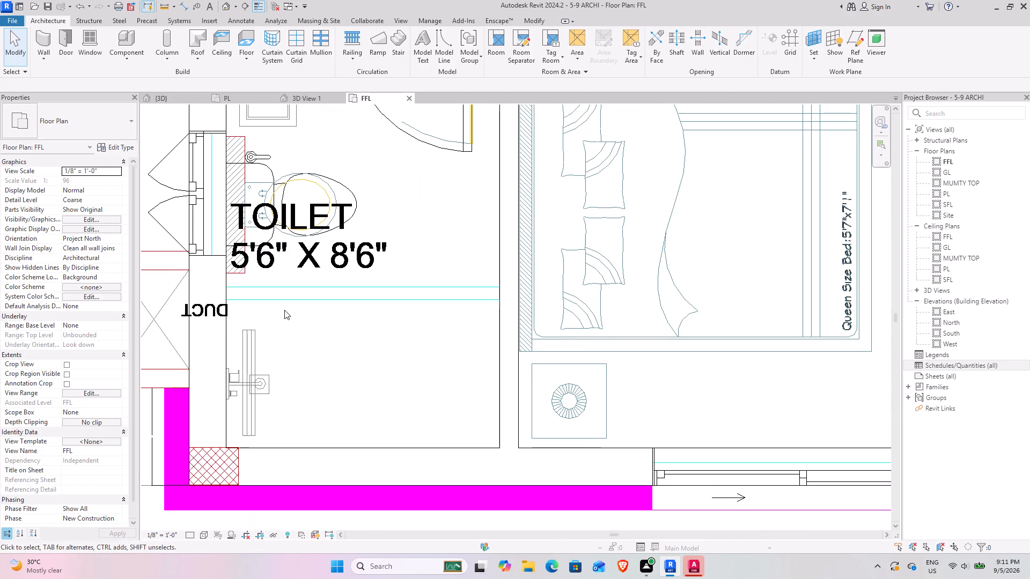
{"action": "scroll", "coordinate": [372, 258], "scroll_direction": "down", "scroll_amount": 4}
{"action": "middle_click_drag", "start_coordinate": [357, 255], "coordinate": [353, 313]}
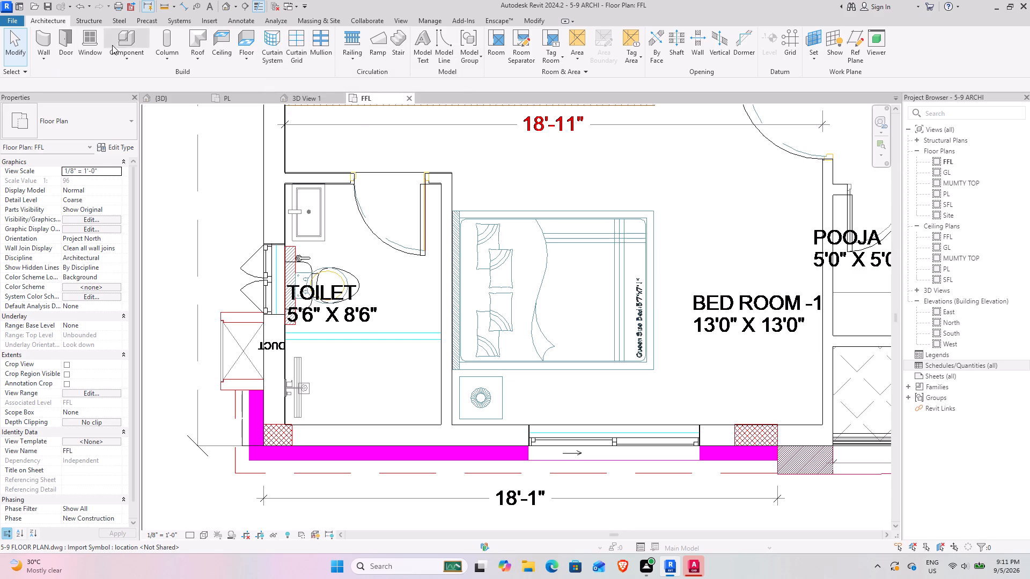
{"action": "left_click", "coordinate": [46, 42]}
{"action": "left_click", "coordinate": [70, 127]}
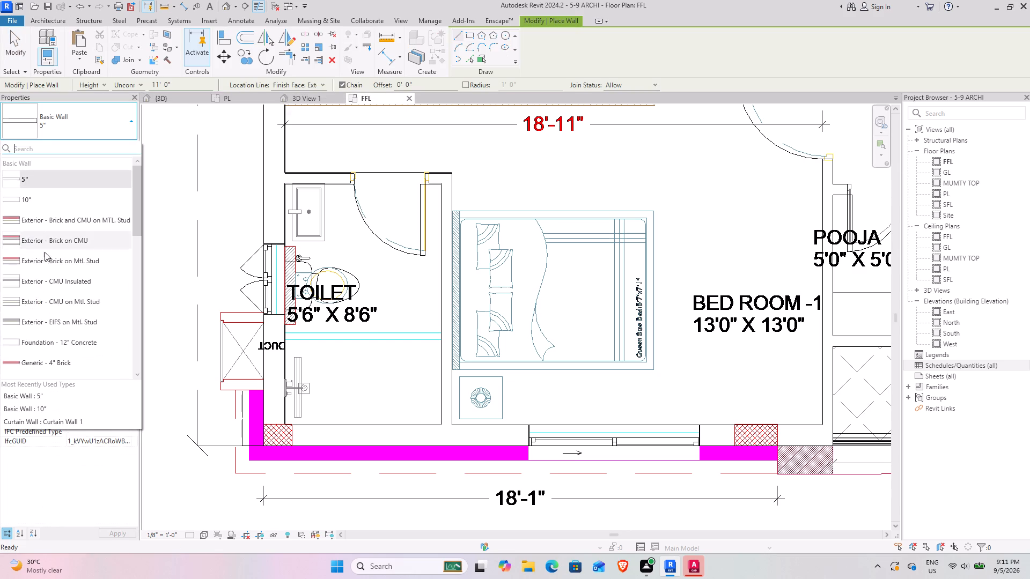
{"action": "scroll", "coordinate": [47, 284], "scroll_direction": "down", "scroll_amount": 4}
{"action": "left_click", "coordinate": [46, 280]}
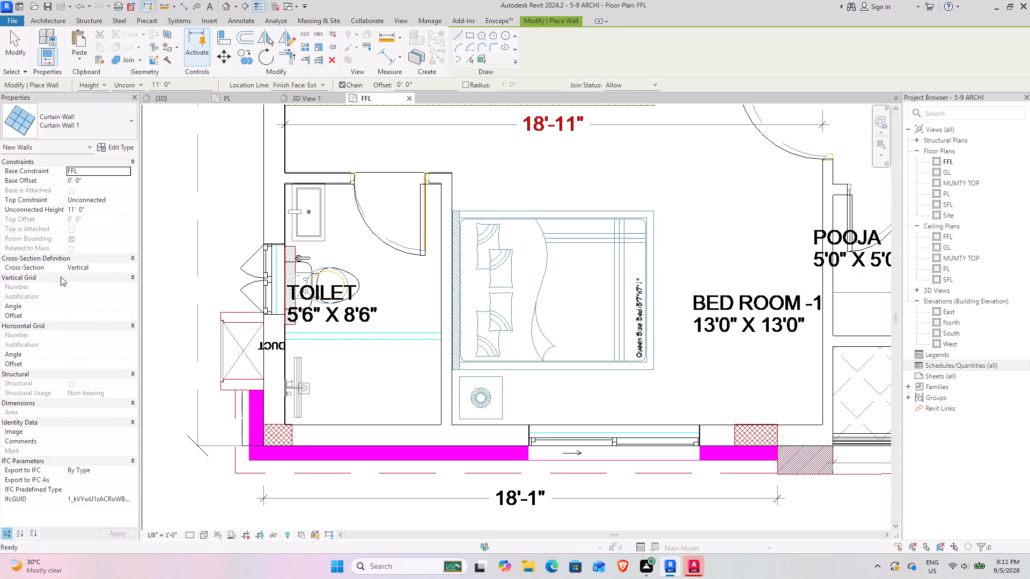
{"action": "scroll", "coordinate": [295, 331], "scroll_direction": "up", "scroll_amount": 8}
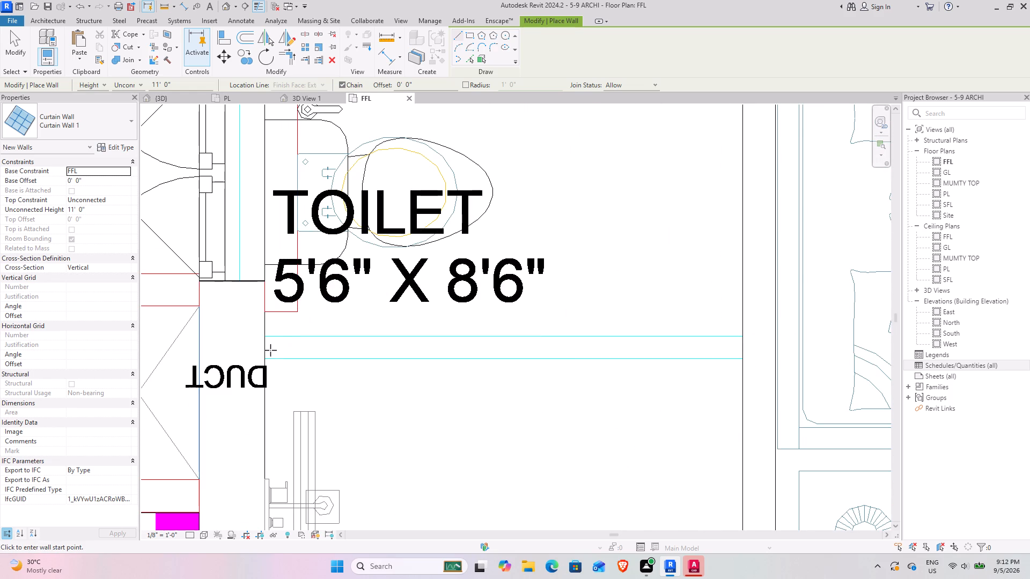
{"action": "left_click", "coordinate": [268, 360]}
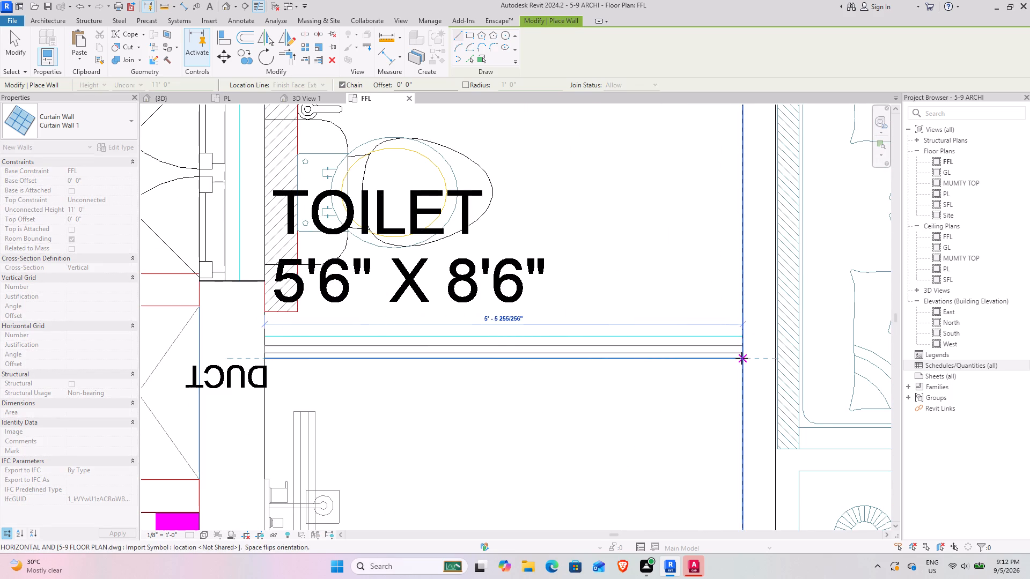
{"action": "left_click", "coordinate": [742, 358]}
{"action": "scroll", "coordinate": [564, 235], "scroll_direction": "down", "scroll_amount": 5}
{"action": "middle_click_drag", "start_coordinate": [574, 183], "coordinate": [557, 522]}
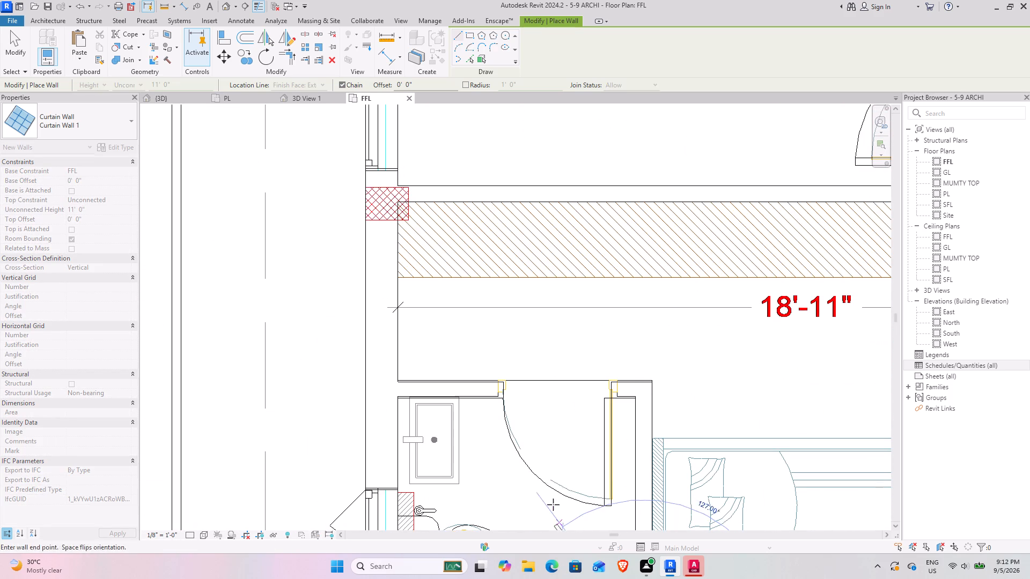
{"action": "key", "text": "Escape"}
Draw a Curtain Wall 1 partition across the M. Bed Room's 5'6" x 9'3" toilet along the DWG's partition line, and end wall placement.
{"action": "middle_click_drag", "start_coordinate": [682, 256], "coordinate": [433, 521]}
{"action": "scroll", "coordinate": [545, 316], "scroll_direction": "down", "scroll_amount": 5}
{"action": "middle_click_drag", "start_coordinate": [549, 283], "coordinate": [440, 477]}
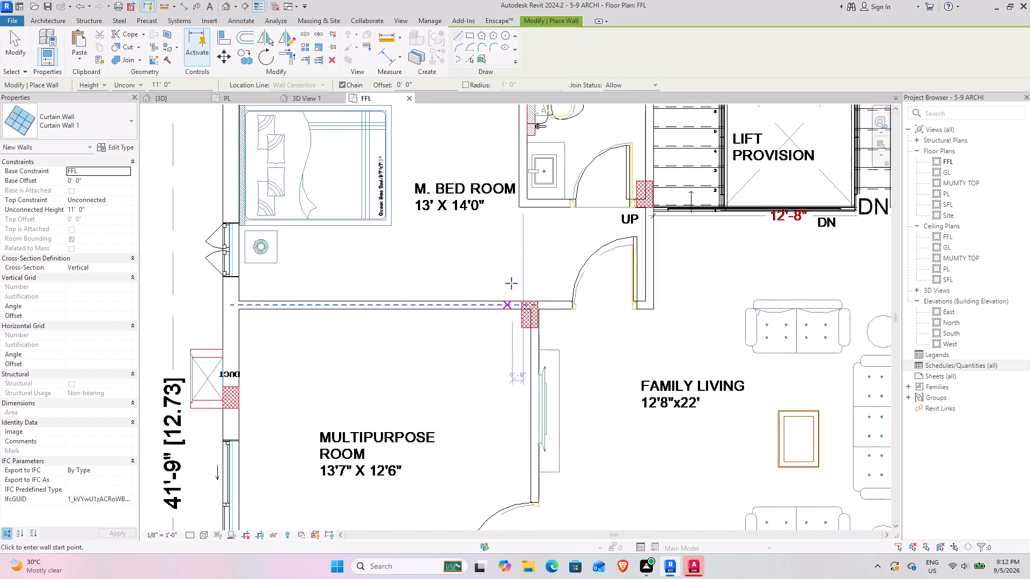
{"action": "middle_click_drag", "start_coordinate": [510, 277], "coordinate": [392, 525]}
{"action": "scroll", "coordinate": [438, 302], "scroll_direction": "up", "scroll_amount": 8}
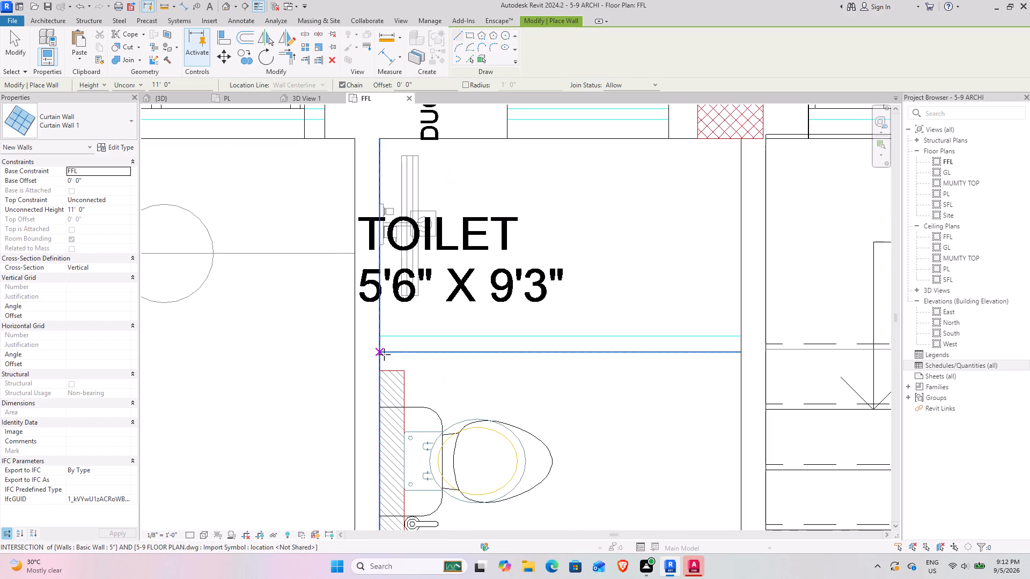
{"action": "left_click", "coordinate": [381, 352]}
{"action": "left_click", "coordinate": [741, 353]}
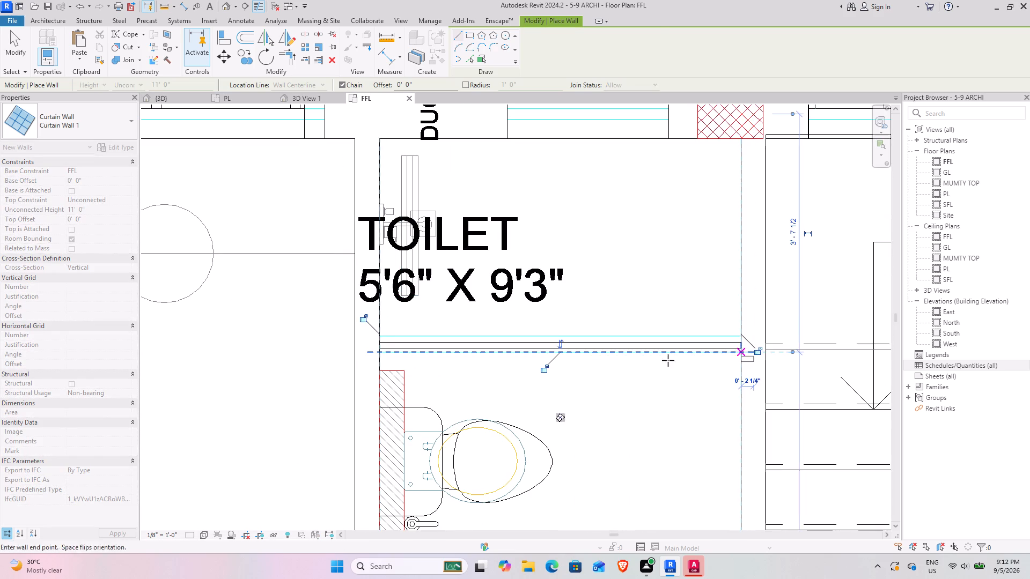
{"action": "key", "text": "Escape"}
{"action": "key", "text": "Escape"}
In the {3D} view, add a vertical curtain grid line to Bed Room-1's toilet partition, about 3'-1" from the window-side wall.
{"action": "scroll", "coordinate": [549, 366], "scroll_direction": "down", "scroll_amount": 4}
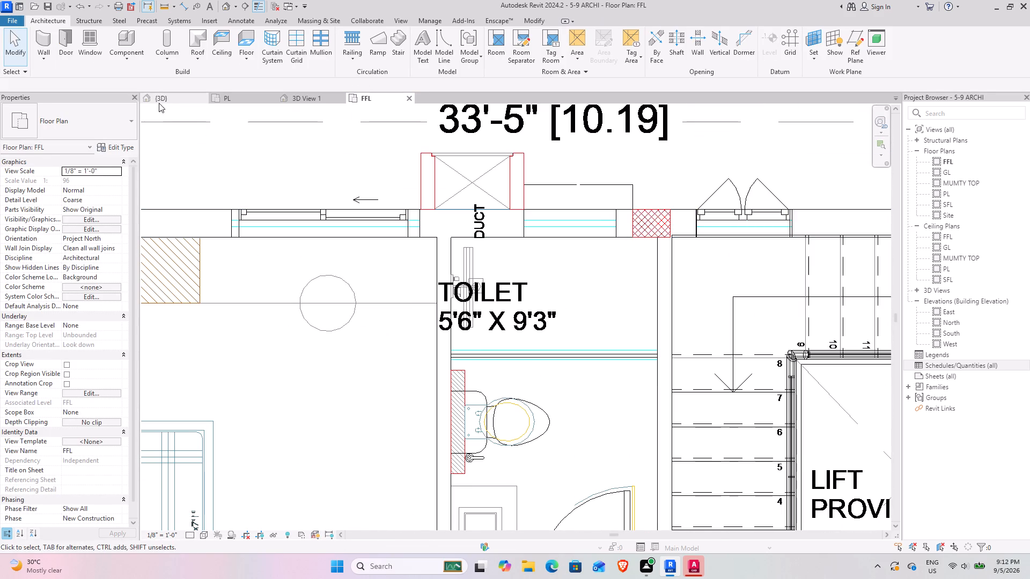
{"action": "left_click", "coordinate": [159, 103]}
{"action": "scroll", "coordinate": [438, 240], "scroll_direction": "down", "scroll_amount": 5}
{"action": "middle_click_drag", "start_coordinate": [377, 240], "coordinate": [526, 318], "text": "shift"}
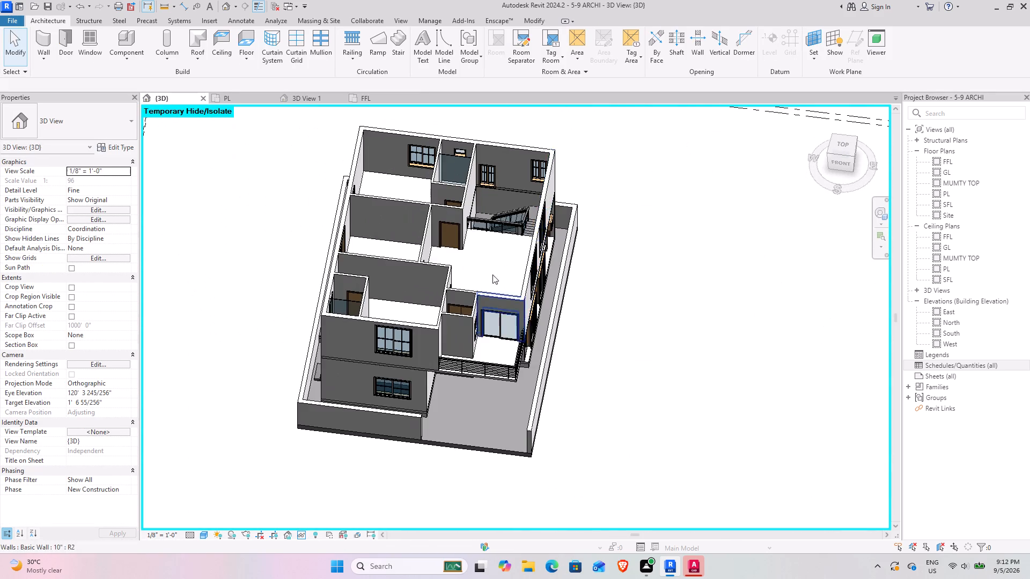
{"action": "scroll", "coordinate": [466, 169], "scroll_direction": "up", "scroll_amount": 7}
{"action": "middle_click_drag", "start_coordinate": [437, 222], "coordinate": [430, 169], "text": "shift"}
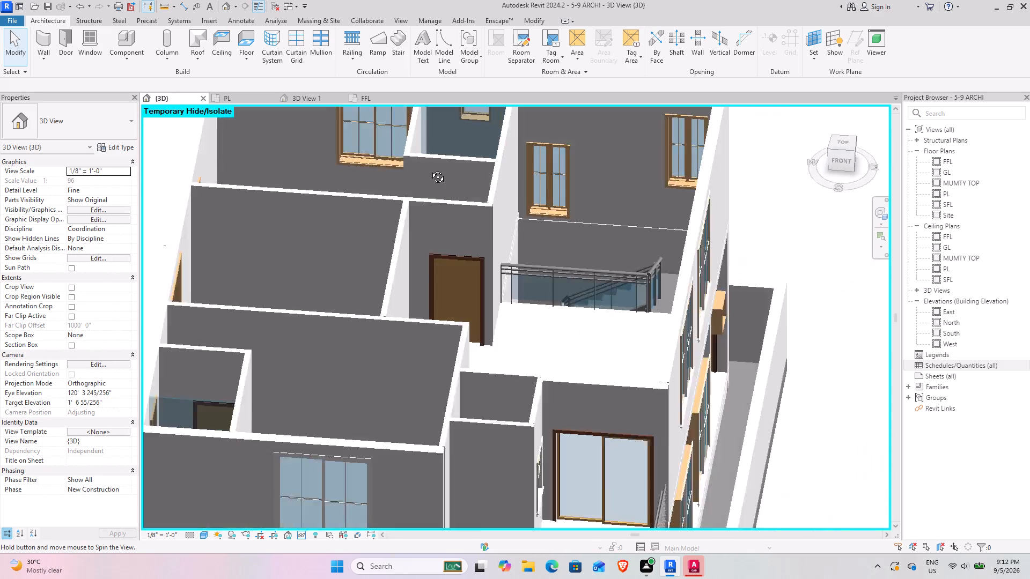
{"action": "middle_click_drag", "start_coordinate": [430, 169], "coordinate": [488, 210], "text": "shift"}
{"action": "middle_click_drag", "start_coordinate": [465, 340], "coordinate": [436, 151]}
{"action": "middle_click_drag", "start_coordinate": [405, 290], "coordinate": [404, 320], "text": "shift"}
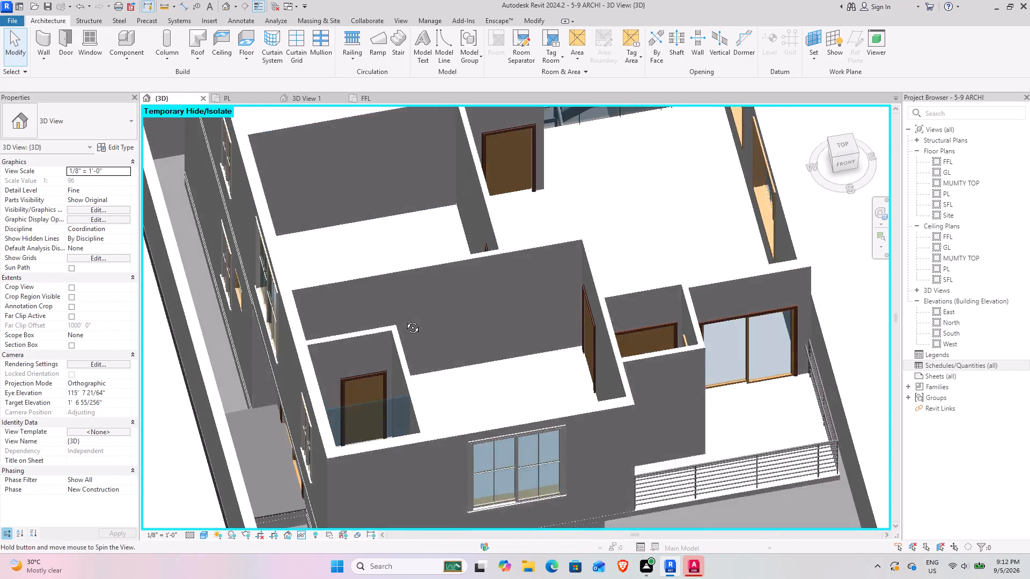
{"action": "middle_click_drag", "start_coordinate": [404, 320], "coordinate": [388, 330], "text": "shift"}
{"action": "middle_click_drag", "start_coordinate": [328, 417], "coordinate": [380, 247]}
{"action": "scroll", "coordinate": [355, 257], "scroll_direction": "up", "scroll_amount": 8}
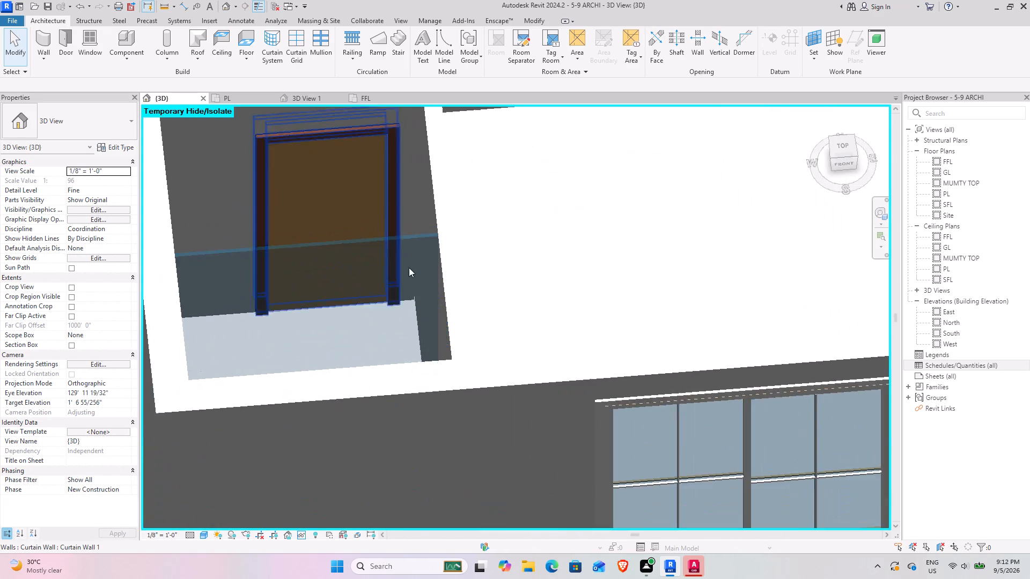
{"action": "middle_click_drag", "start_coordinate": [414, 266], "coordinate": [416, 273], "text": "shift"}
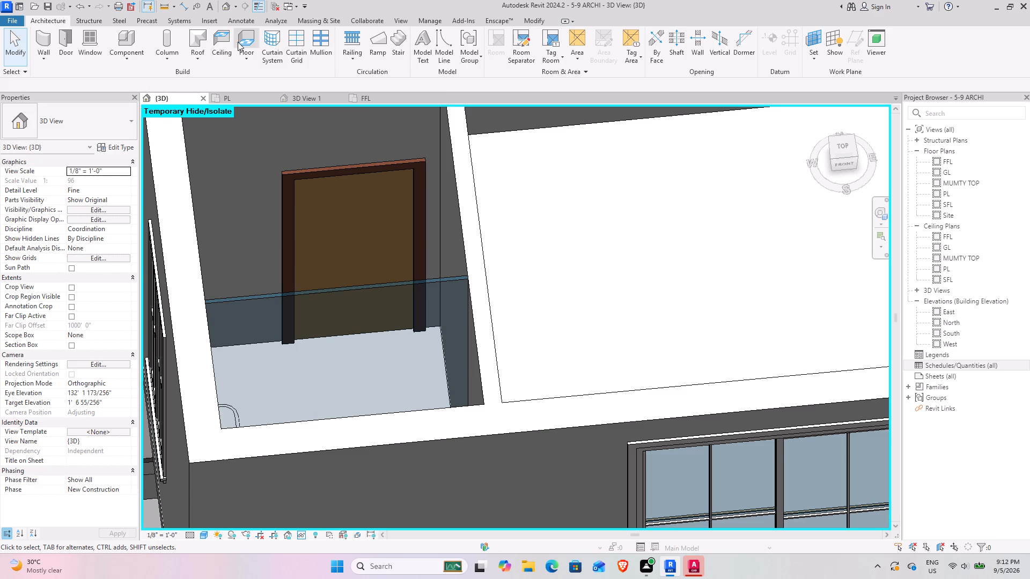
{"action": "left_click", "coordinate": [298, 51]}
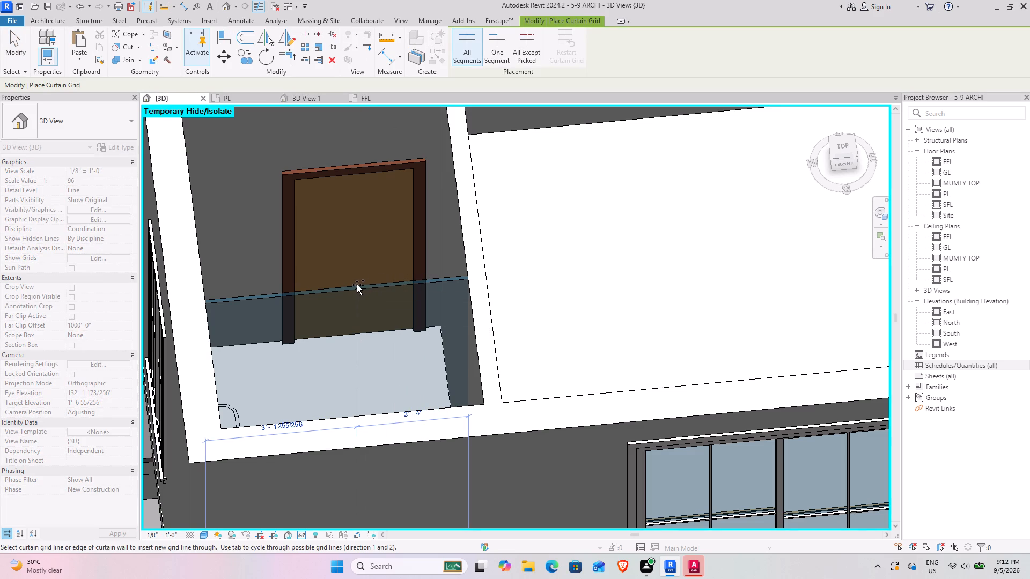
{"action": "middle_click_drag", "start_coordinate": [386, 303], "coordinate": [410, 339], "text": "shift"}
{"action": "middle_click_drag", "start_coordinate": [453, 359], "coordinate": [99, 78]}
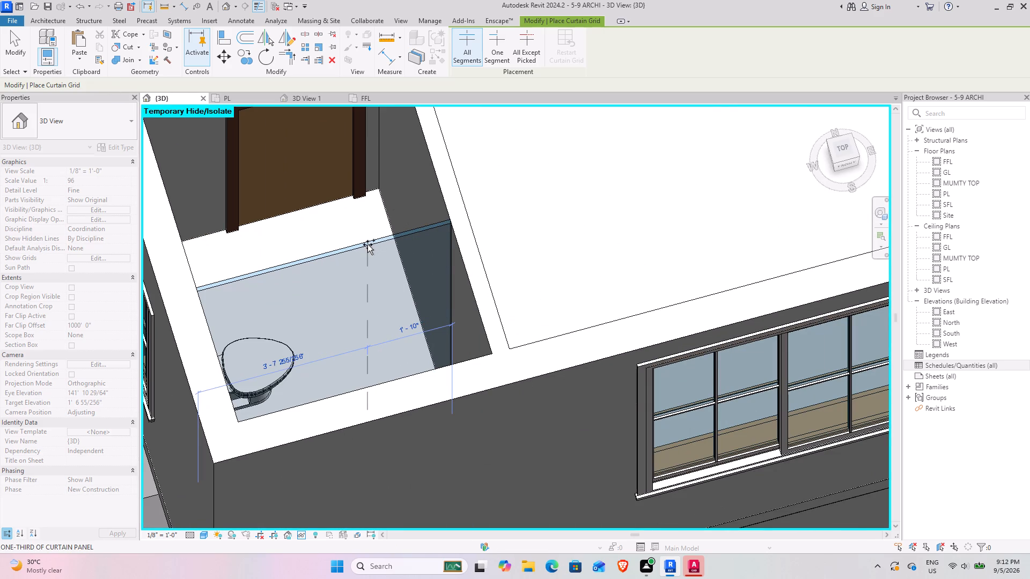
{"action": "left_click", "coordinate": [340, 249]}
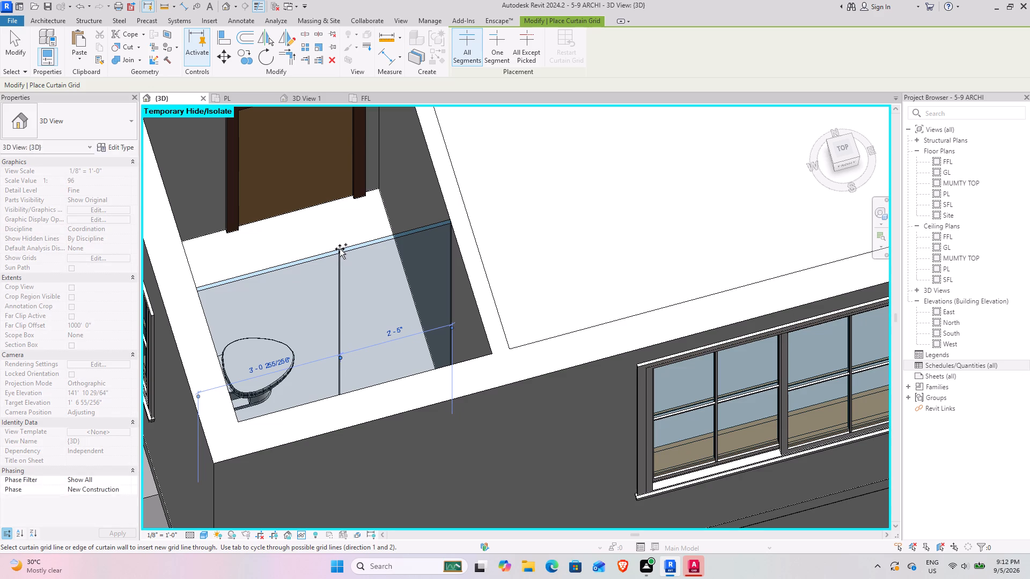
Add a horizontal curtain grid line to the same partition, 7'-0" above its base and 4'-0" below its top, and end grid placement.
{"action": "left_click", "coordinate": [457, 298]}
{"action": "middle_click_drag", "start_coordinate": [402, 285], "coordinate": [395, 183]}
{"action": "middle_click_drag", "start_coordinate": [395, 183], "coordinate": [395, 197], "text": "shift"}
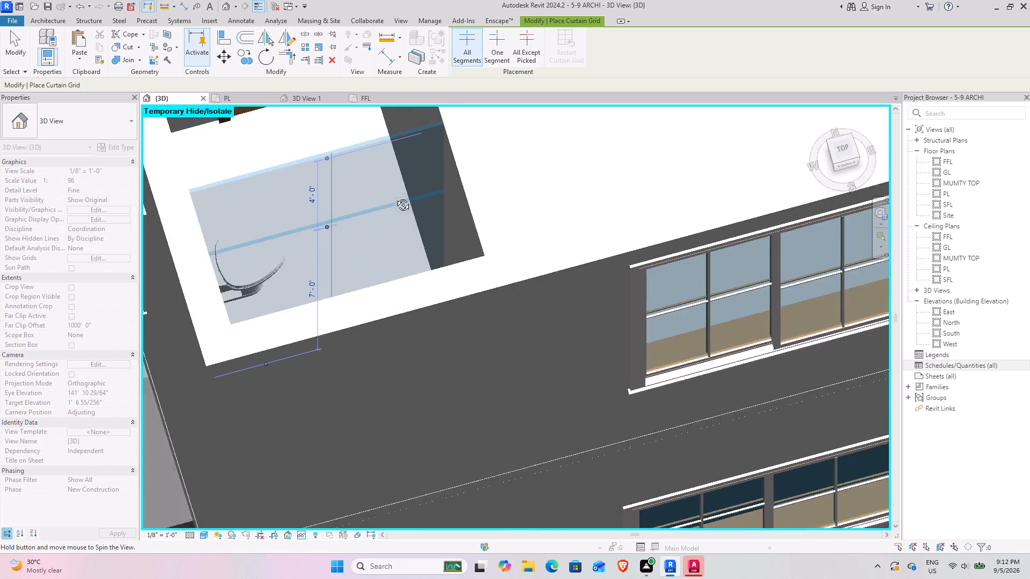
{"action": "middle_click_drag", "start_coordinate": [395, 197], "coordinate": [370, 178], "text": "shift"}
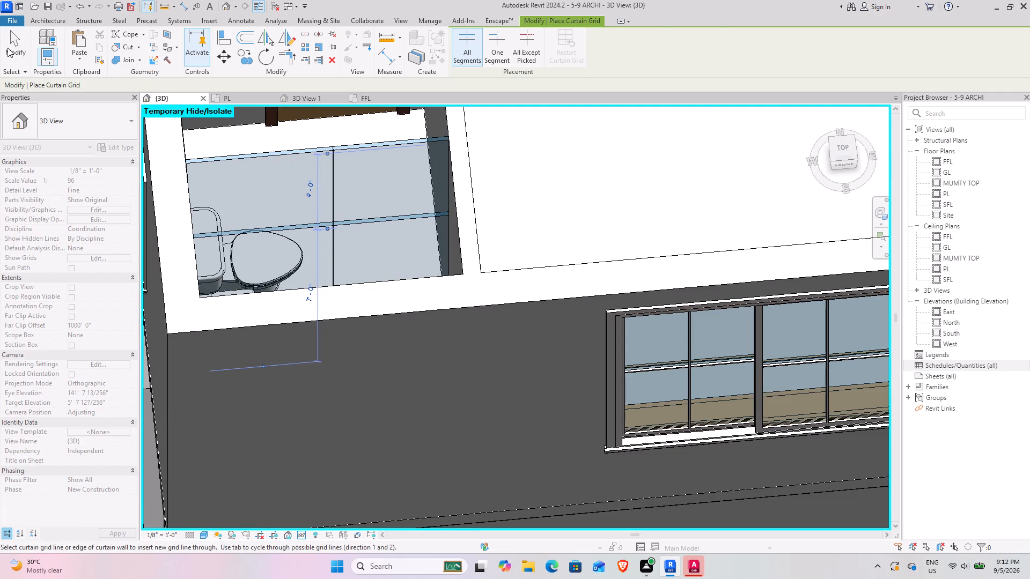
{"action": "left_click", "coordinate": [8, 48]}
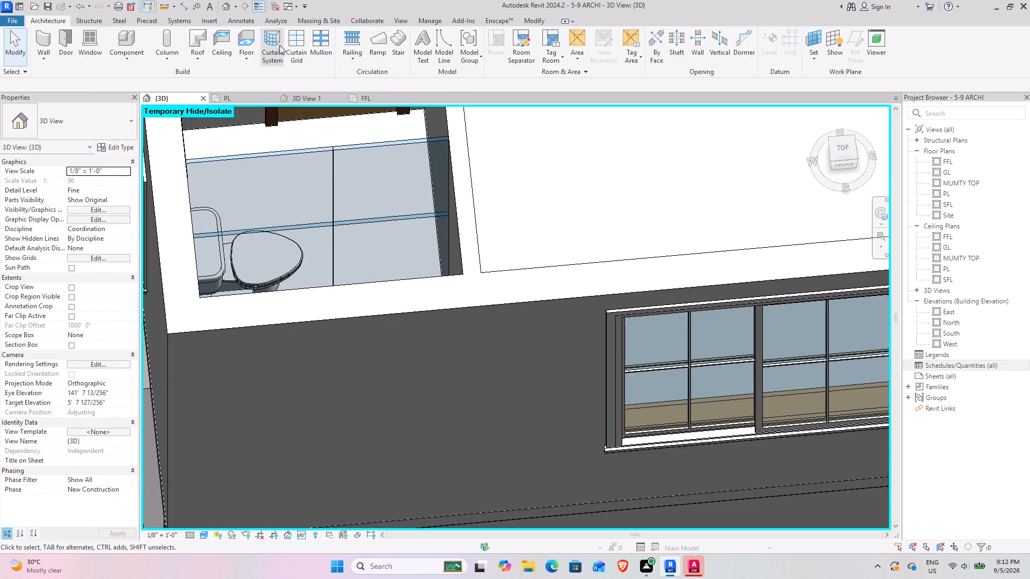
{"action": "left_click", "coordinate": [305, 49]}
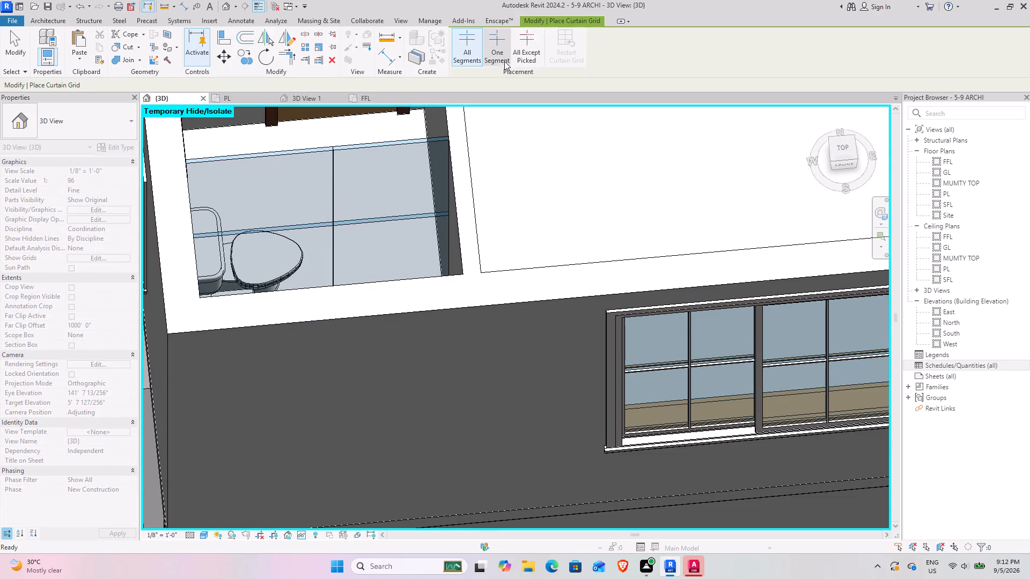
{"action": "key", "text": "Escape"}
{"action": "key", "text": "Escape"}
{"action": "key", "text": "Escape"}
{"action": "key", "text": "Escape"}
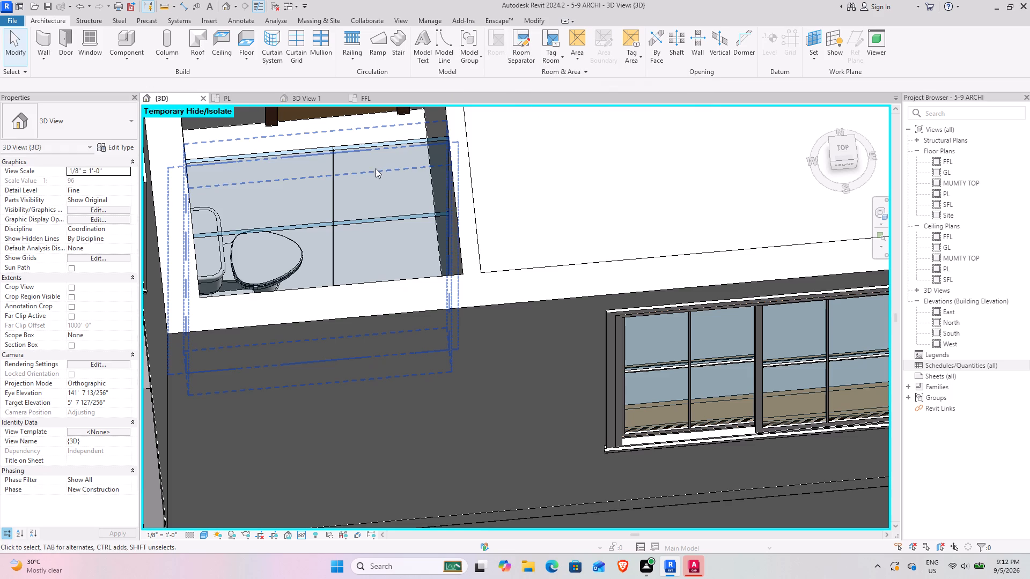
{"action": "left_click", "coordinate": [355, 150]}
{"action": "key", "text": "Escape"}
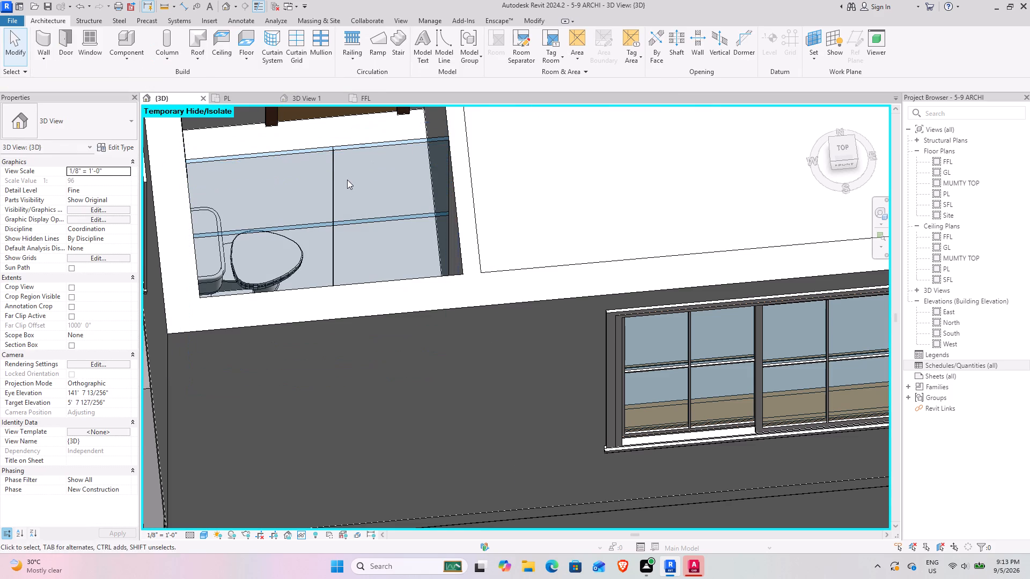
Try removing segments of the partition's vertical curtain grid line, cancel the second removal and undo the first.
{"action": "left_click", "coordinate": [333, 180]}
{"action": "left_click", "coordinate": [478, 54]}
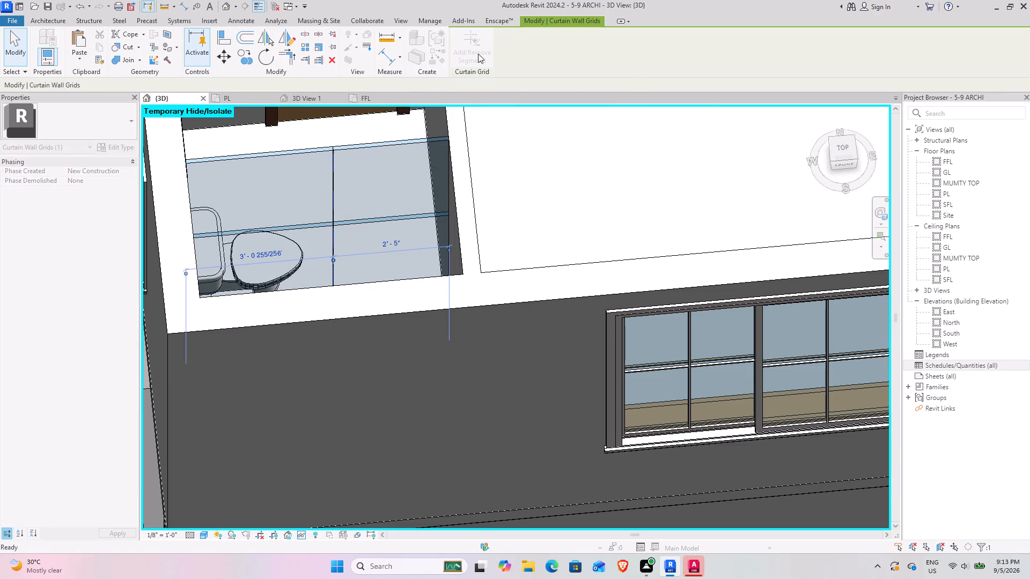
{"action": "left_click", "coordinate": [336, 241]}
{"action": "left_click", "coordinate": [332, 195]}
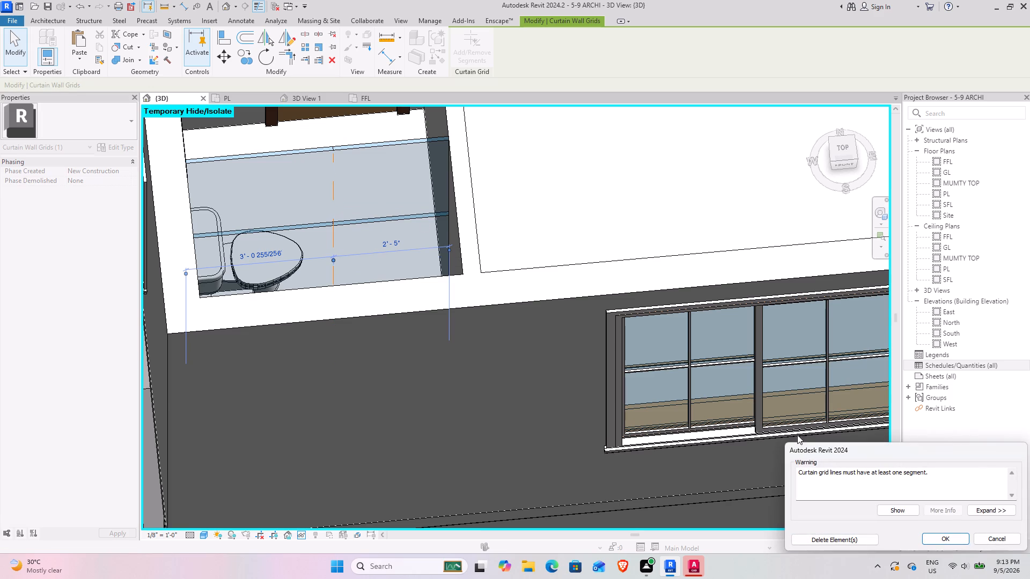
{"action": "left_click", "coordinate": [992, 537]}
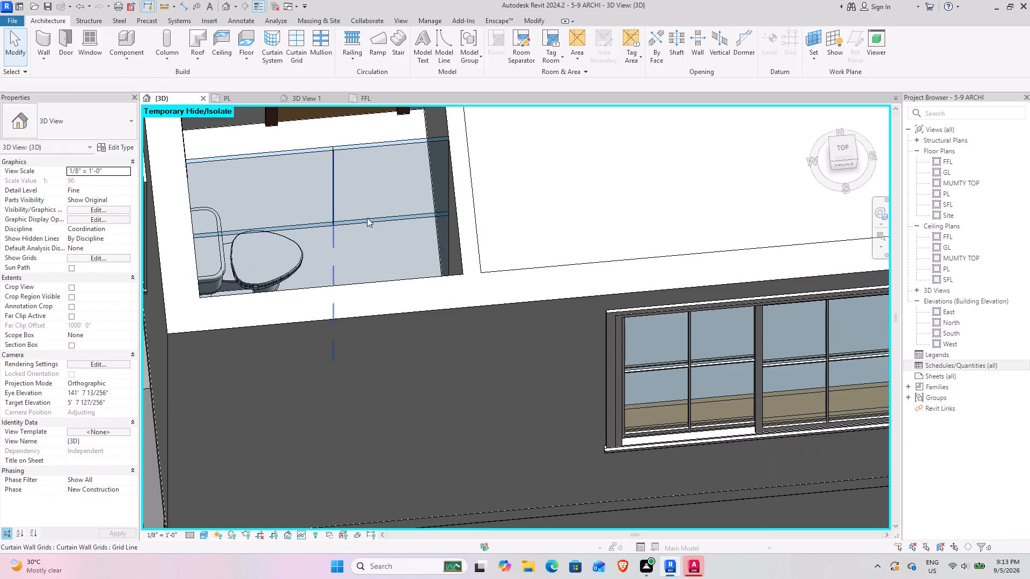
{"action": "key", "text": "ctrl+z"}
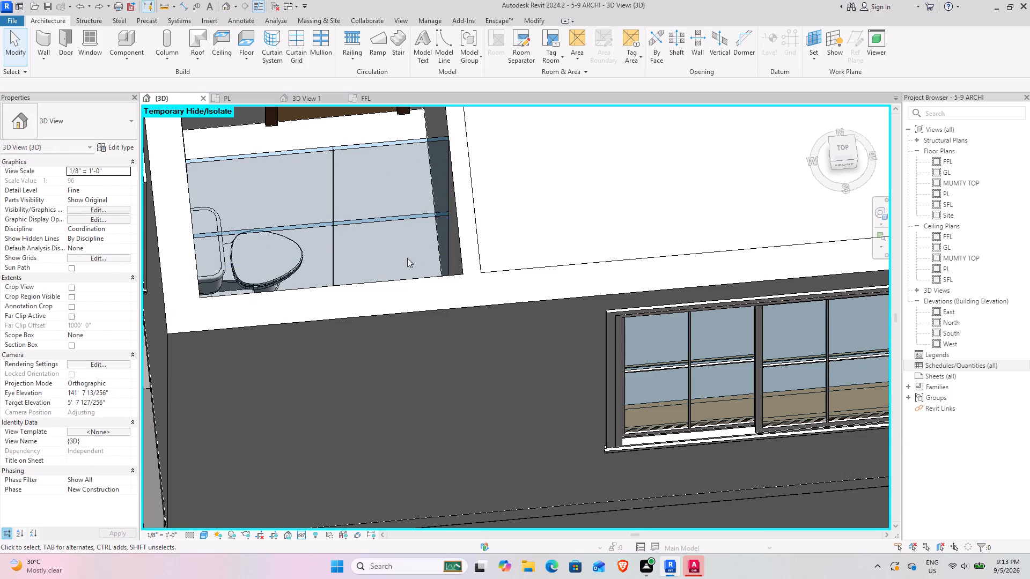
Remove the vertical curtain grid line's segment above the horizontal grid line in Bed Room-1's toilet partition, keeping the lower segment.
{"action": "left_click", "coordinate": [338, 206]}
{"action": "left_click", "coordinate": [466, 50]}
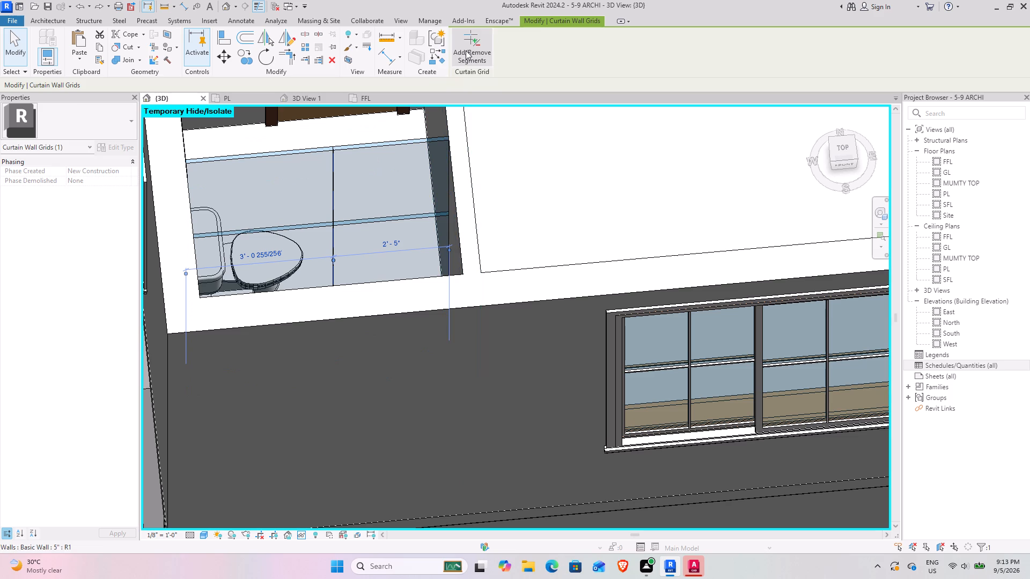
{"action": "left_click", "coordinate": [334, 196]}
{"action": "left_click", "coordinate": [330, 270]}
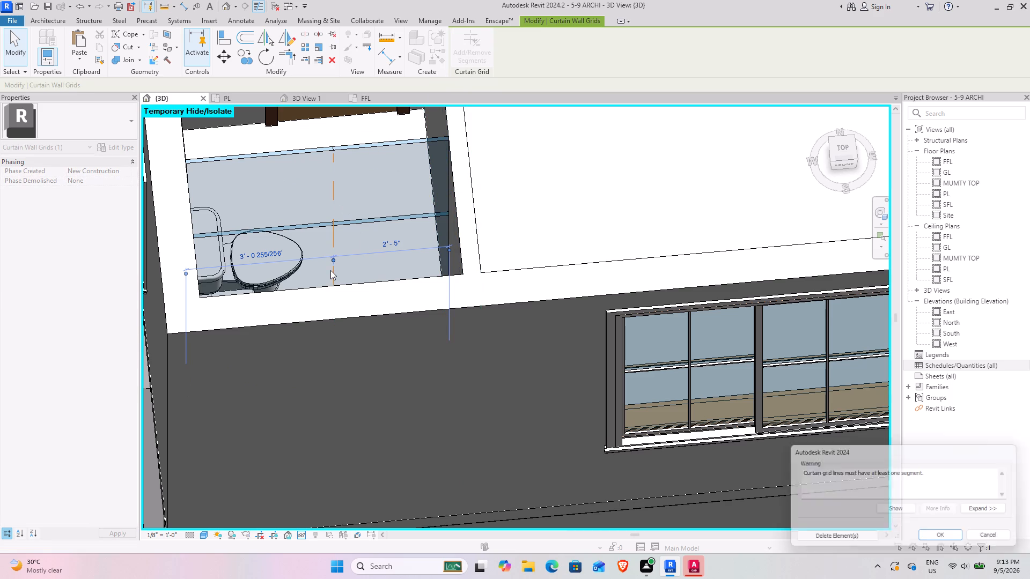
{"action": "left_click", "coordinate": [989, 544]}
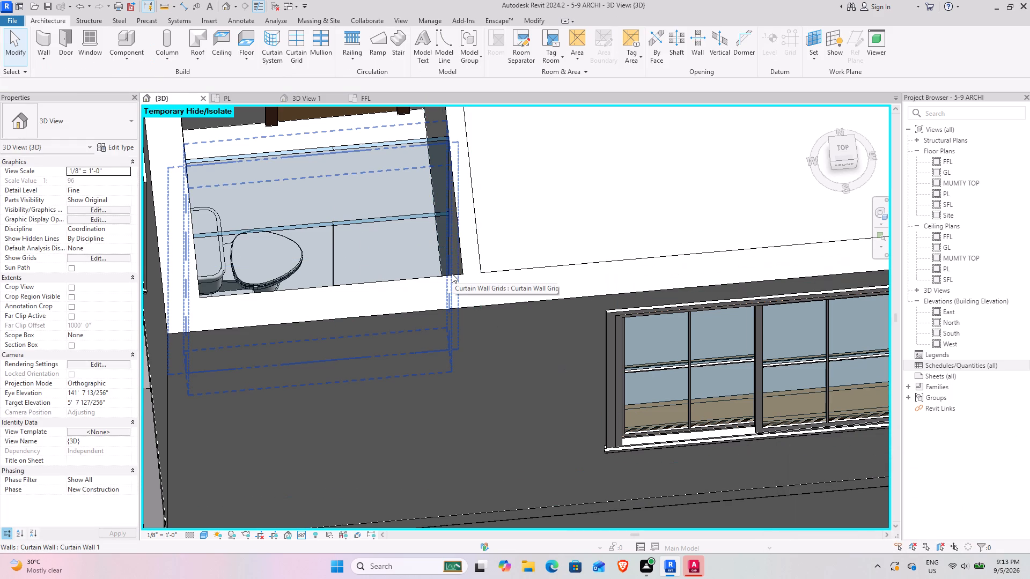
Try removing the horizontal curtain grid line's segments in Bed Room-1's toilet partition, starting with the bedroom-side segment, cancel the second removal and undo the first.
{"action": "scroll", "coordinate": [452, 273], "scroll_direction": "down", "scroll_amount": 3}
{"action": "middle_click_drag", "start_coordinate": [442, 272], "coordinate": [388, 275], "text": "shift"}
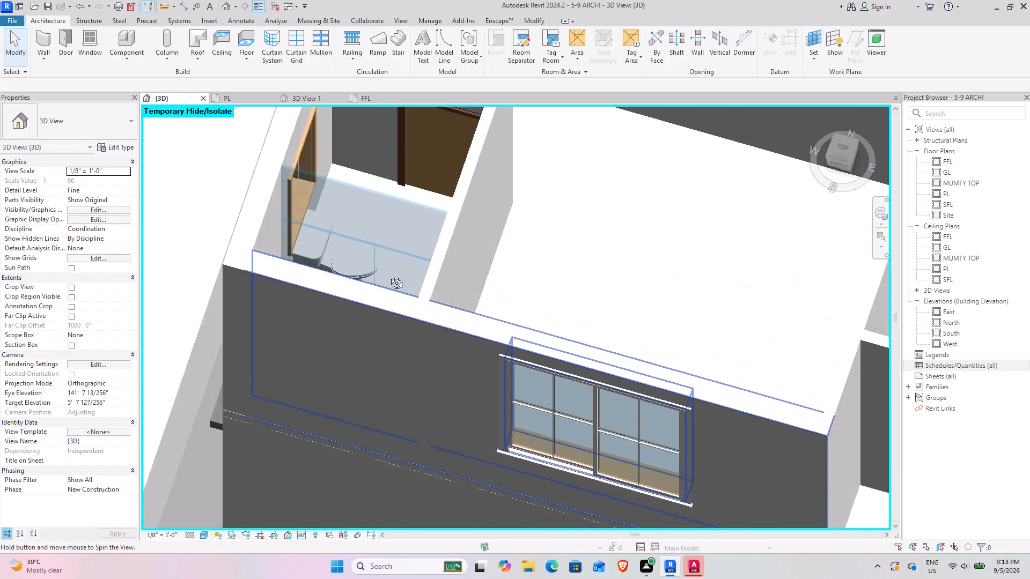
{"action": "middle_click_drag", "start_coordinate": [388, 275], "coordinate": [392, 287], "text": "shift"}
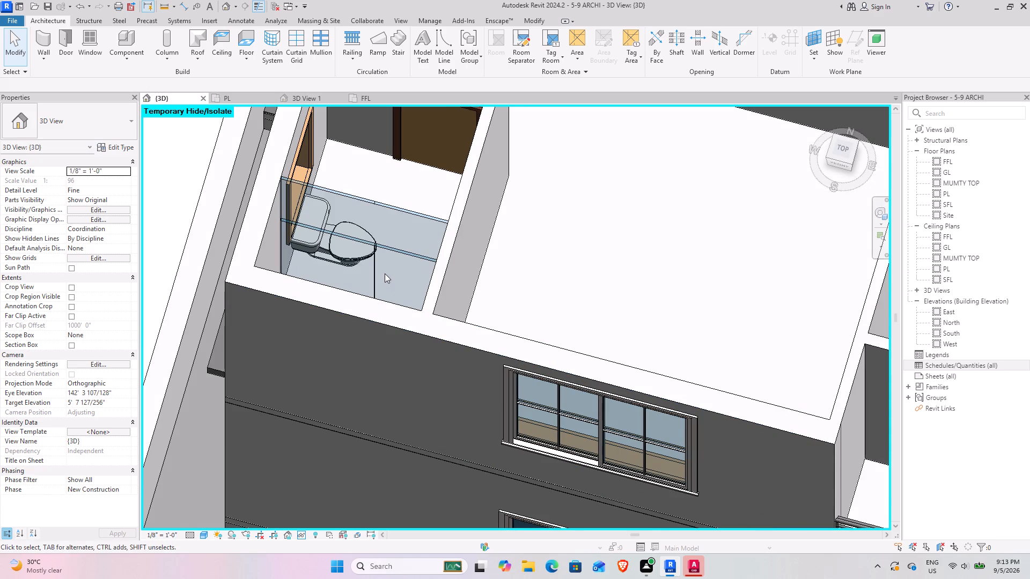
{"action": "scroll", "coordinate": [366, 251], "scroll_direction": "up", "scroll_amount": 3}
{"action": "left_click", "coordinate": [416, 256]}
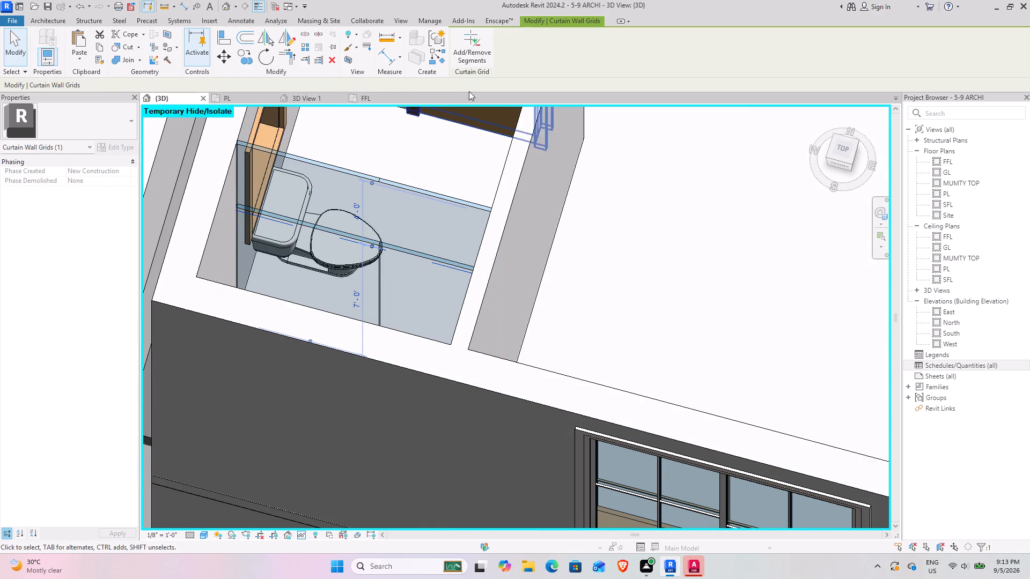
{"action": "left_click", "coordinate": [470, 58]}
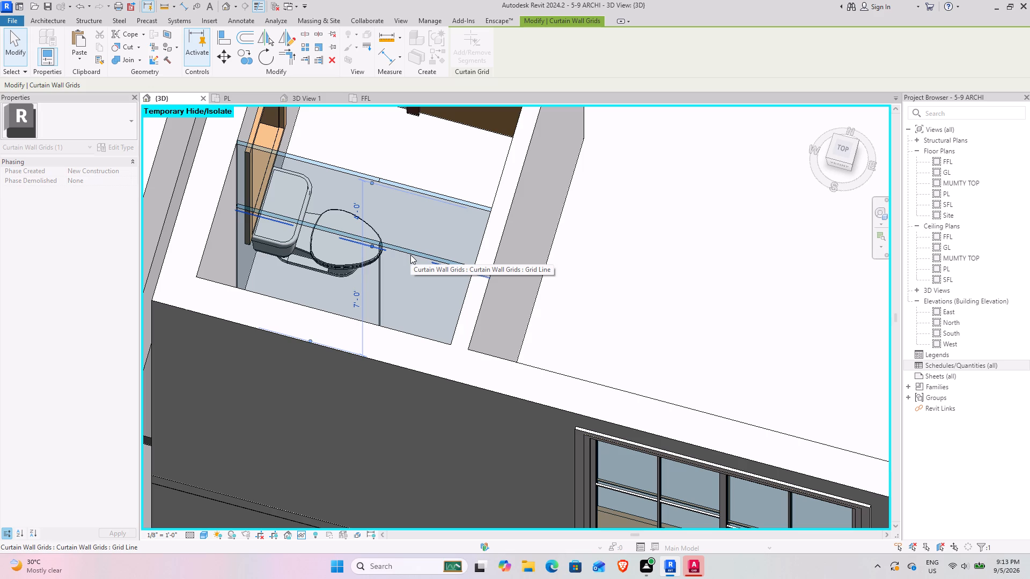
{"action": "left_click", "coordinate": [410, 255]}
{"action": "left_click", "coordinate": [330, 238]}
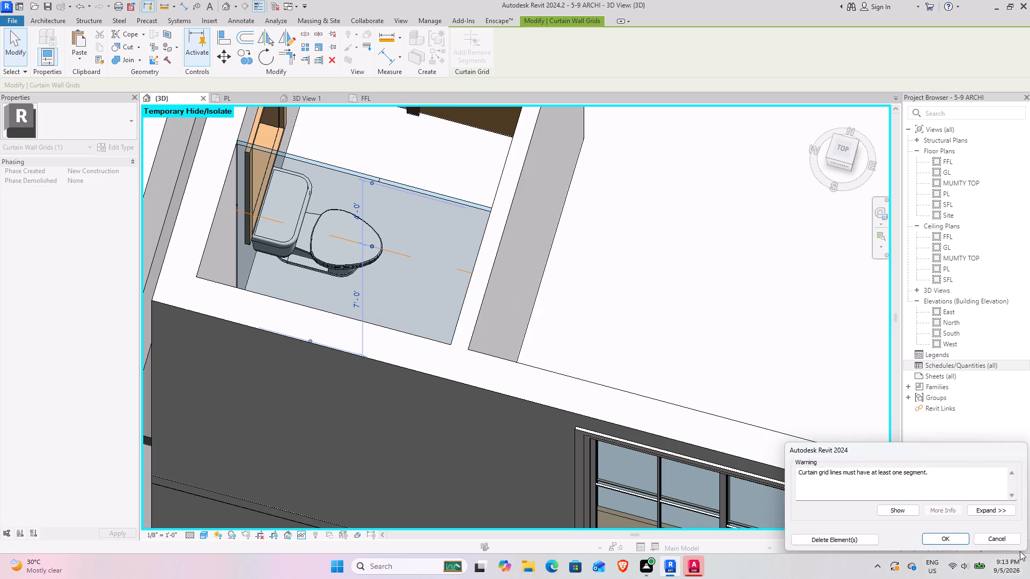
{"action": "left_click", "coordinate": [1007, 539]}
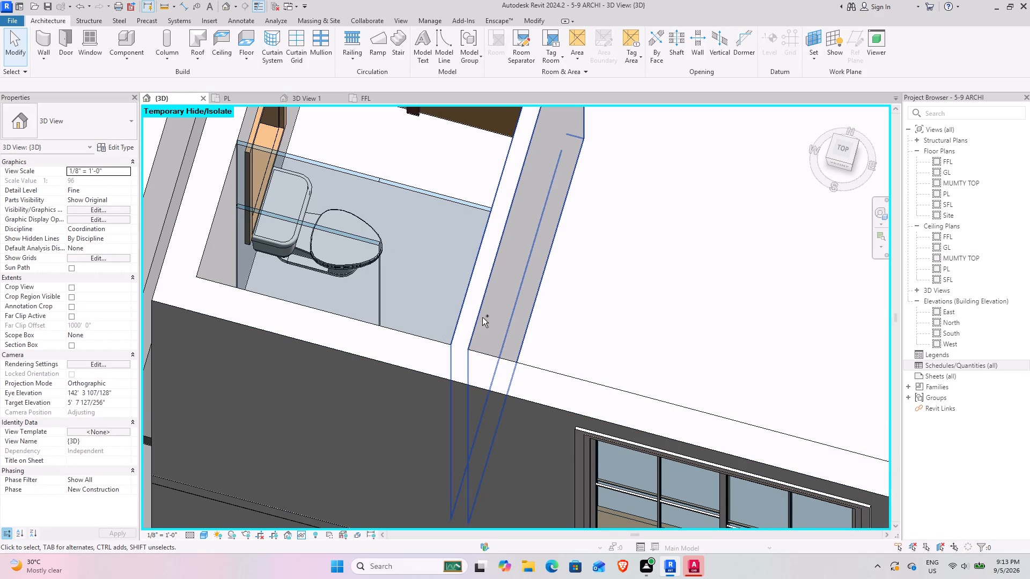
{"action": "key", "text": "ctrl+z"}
Remove the horizontal curtain grid line's window-side segment in Bed Room-1's toilet partition, keeping the bedroom-side segment.
{"action": "left_click", "coordinate": [348, 244]}
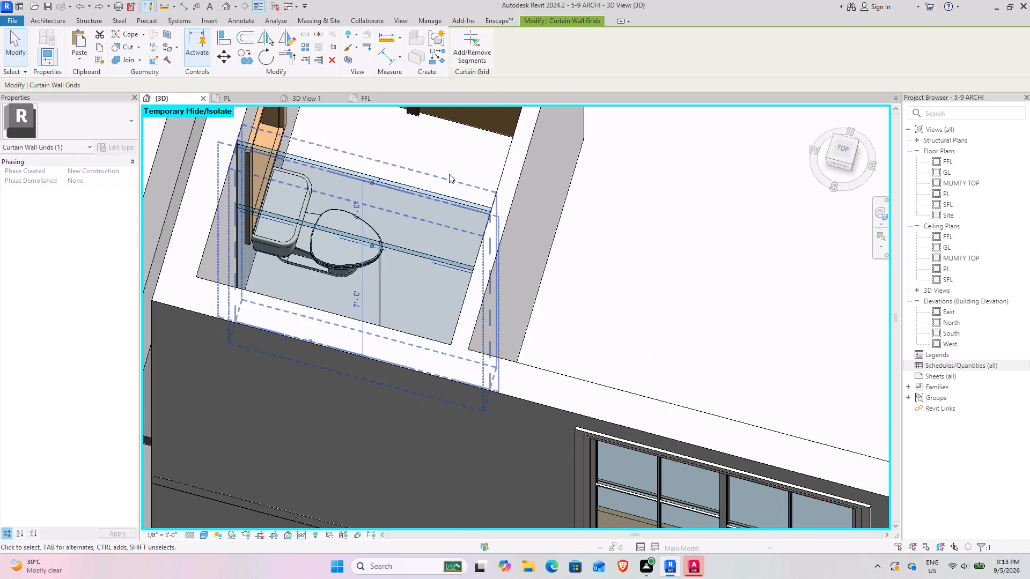
{"action": "left_click", "coordinate": [469, 54]}
{"action": "left_click", "coordinate": [320, 233]}
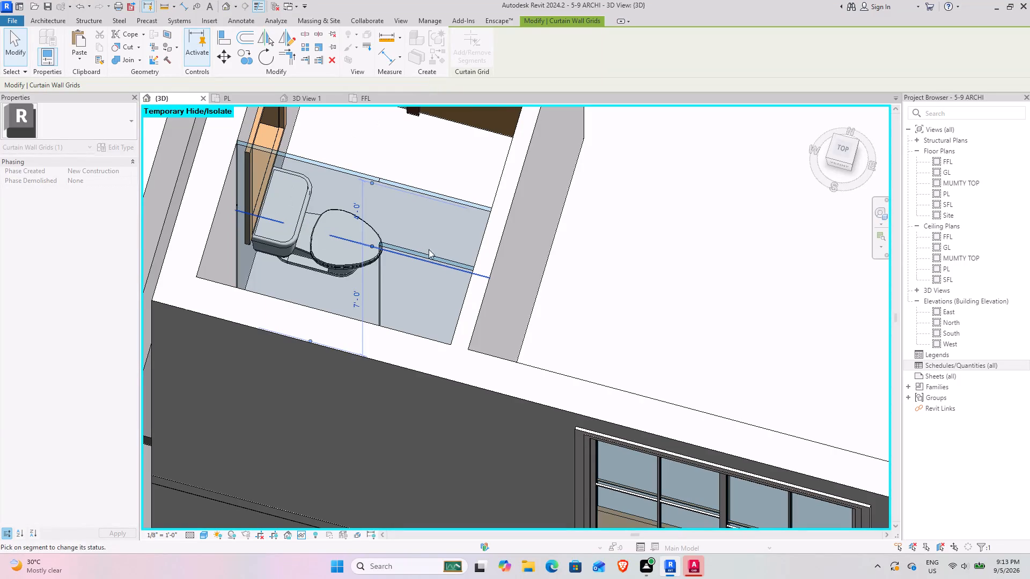
{"action": "left_click", "coordinate": [439, 269]}
{"action": "left_click", "coordinate": [982, 536]}
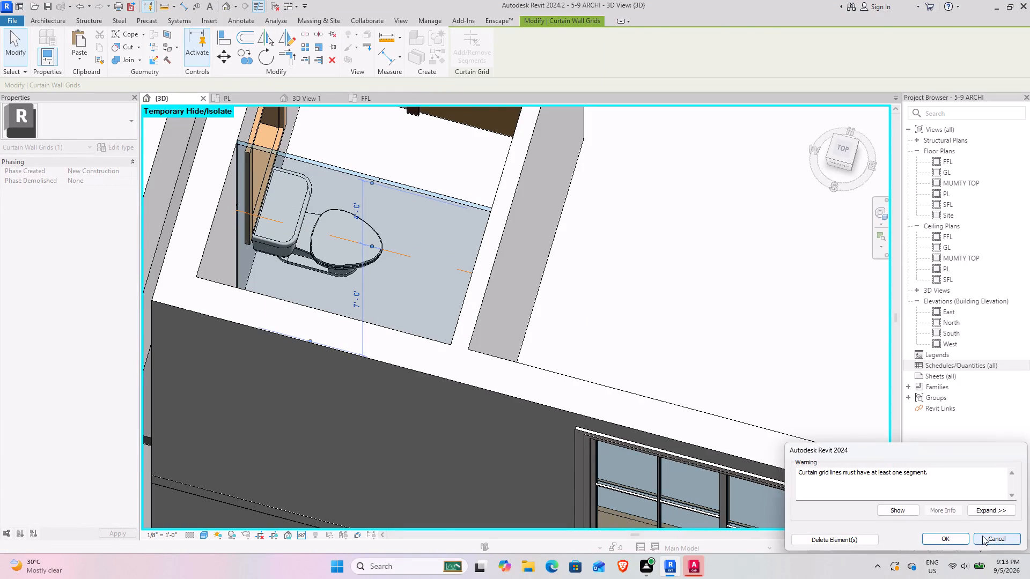
Examine the first floor's toilet partitions in 3D and check the M. Bed Room toilet's layout in the FFL plan.
{"action": "scroll", "coordinate": [551, 308], "scroll_direction": "down", "scroll_amount": 5}
{"action": "middle_click_drag", "start_coordinate": [484, 272], "coordinate": [567, 214], "text": "shift"}
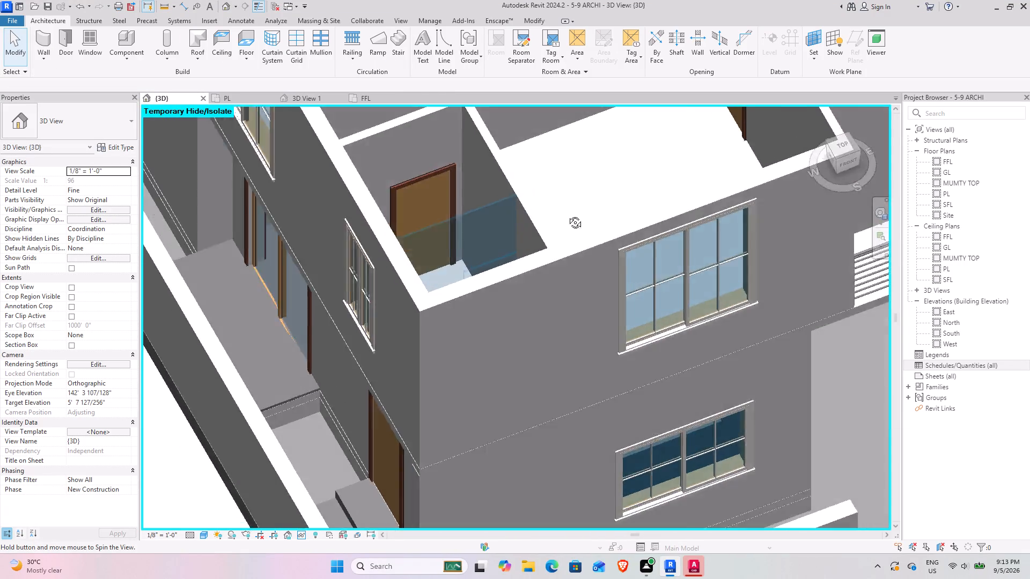
{"action": "middle_click_drag", "start_coordinate": [567, 214], "coordinate": [806, 220], "text": "shift"}
{"action": "middle_click_drag", "start_coordinate": [581, 322], "coordinate": [699, 296], "text": "shift"}
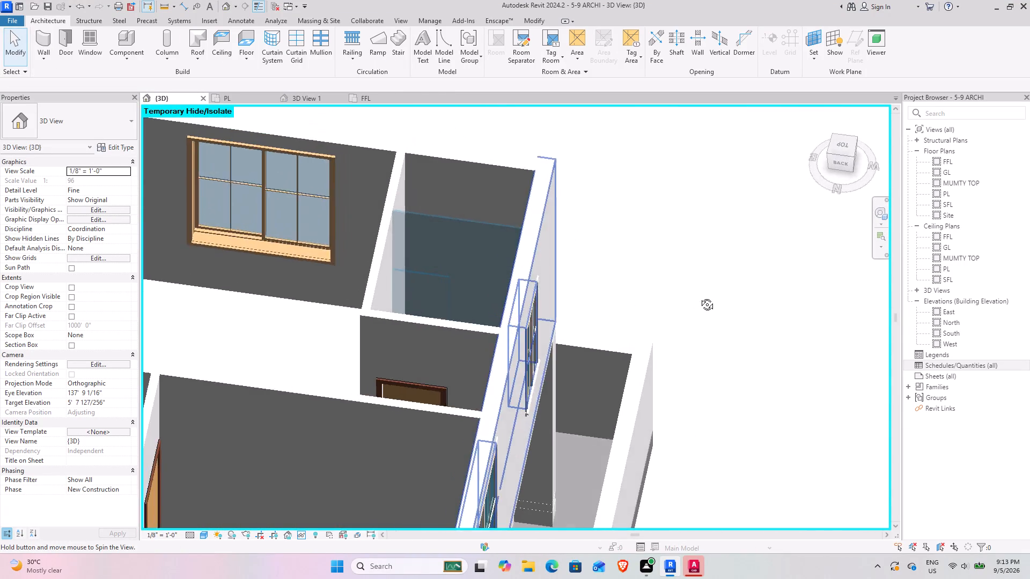
{"action": "middle_click_drag", "start_coordinate": [699, 296], "coordinate": [627, 377], "text": "shift"}
{"action": "scroll", "coordinate": [462, 376], "scroll_direction": "down", "scroll_amount": 3}
{"action": "middle_click_drag", "start_coordinate": [376, 381], "coordinate": [401, 375]}
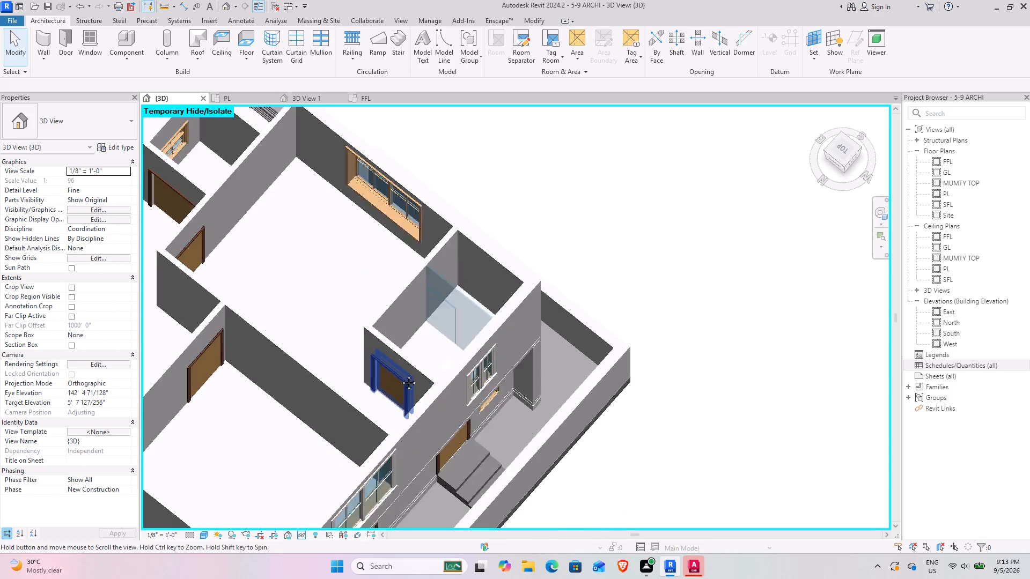
{"action": "middle_click_drag", "start_coordinate": [401, 375], "coordinate": [651, 289]}
{"action": "middle_click_drag", "start_coordinate": [278, 363], "coordinate": [517, 298]}
{"action": "middle_click_drag", "start_coordinate": [525, 358], "coordinate": [388, 349], "text": "shift"}
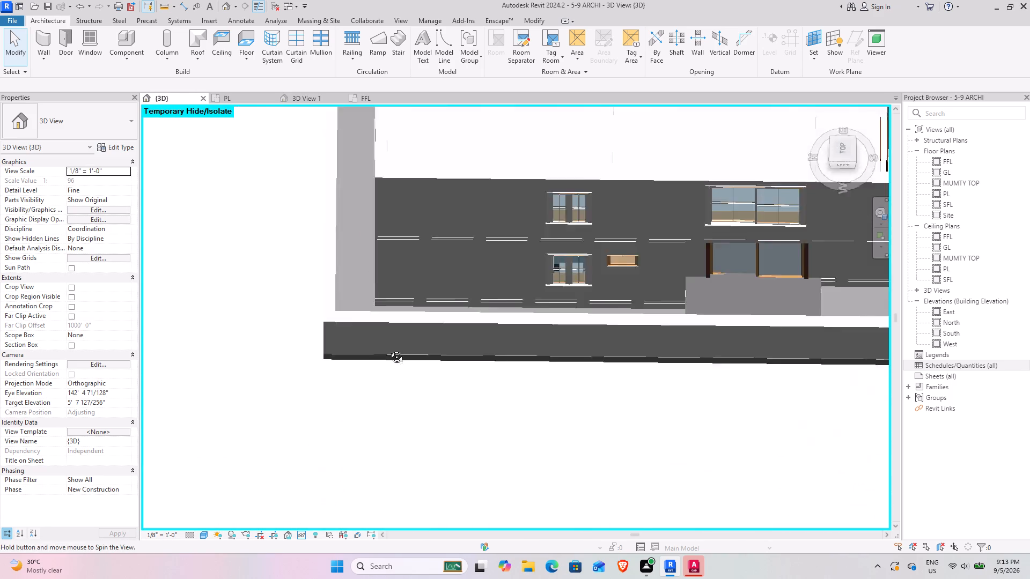
{"action": "middle_click_drag", "start_coordinate": [388, 349], "coordinate": [305, 323], "text": "shift"}
{"action": "scroll", "coordinate": [683, 302], "scroll_direction": "down", "scroll_amount": 5}
{"action": "middle_click_drag", "start_coordinate": [688, 298], "coordinate": [335, 458]}
{"action": "middle_click_drag", "start_coordinate": [455, 300], "coordinate": [299, 340]}
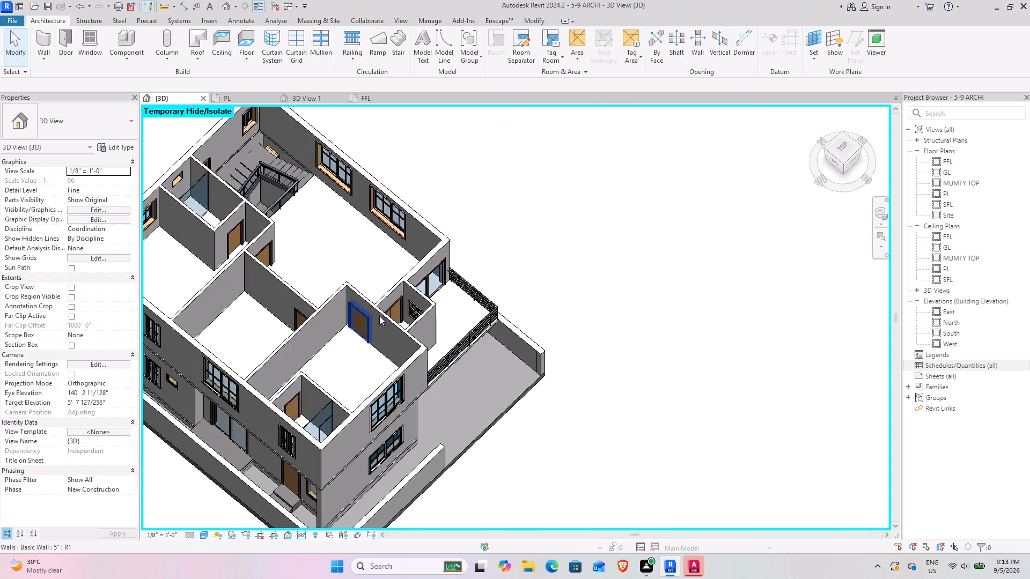
{"action": "middle_click_drag", "start_coordinate": [383, 314], "coordinate": [265, 279], "text": "shift"}
{"action": "middle_click_drag", "start_coordinate": [438, 268], "coordinate": [435, 447]}
{"action": "scroll", "coordinate": [462, 377], "scroll_direction": "up", "scroll_amount": 4}
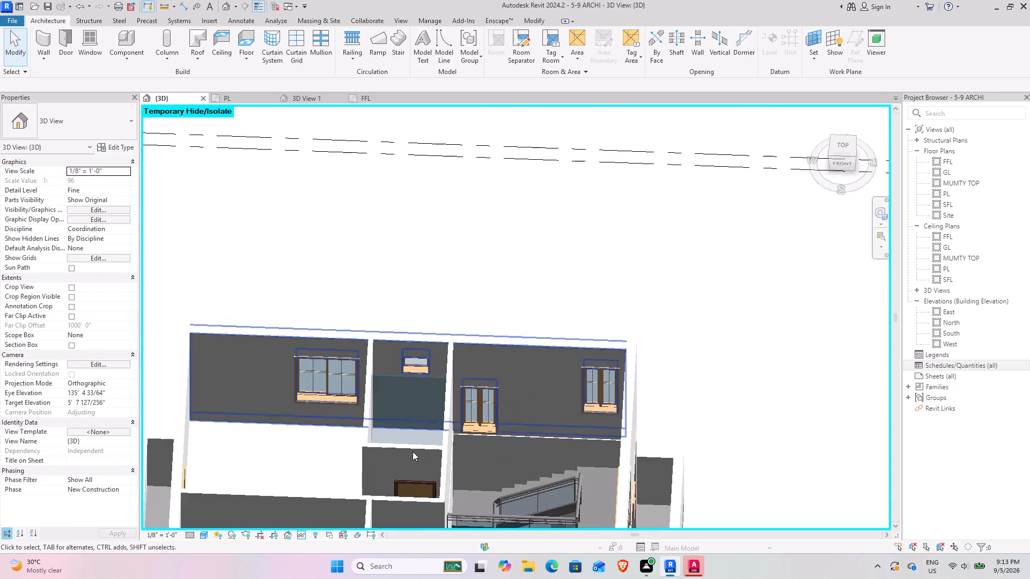
{"action": "middle_click_drag", "start_coordinate": [407, 447], "coordinate": [337, 518], "text": "shift"}
{"action": "middle_click_drag", "start_coordinate": [584, 464], "coordinate": [473, 288]}
{"action": "scroll", "coordinate": [477, 370], "scroll_direction": "up", "scroll_amount": 3}
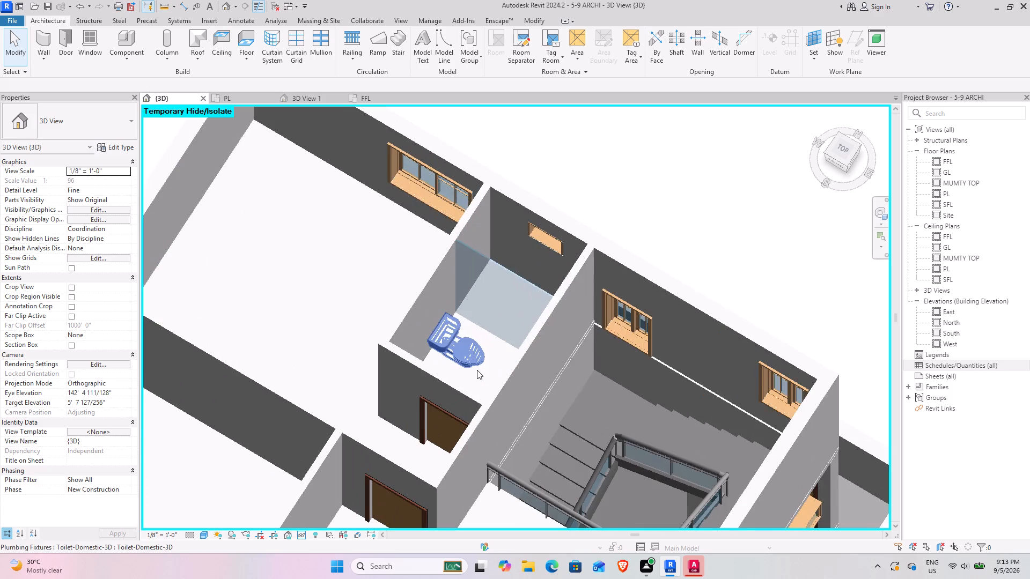
{"action": "left_click", "coordinate": [393, 96]}
{"action": "scroll", "coordinate": [452, 212], "scroll_direction": "down", "scroll_amount": 4}
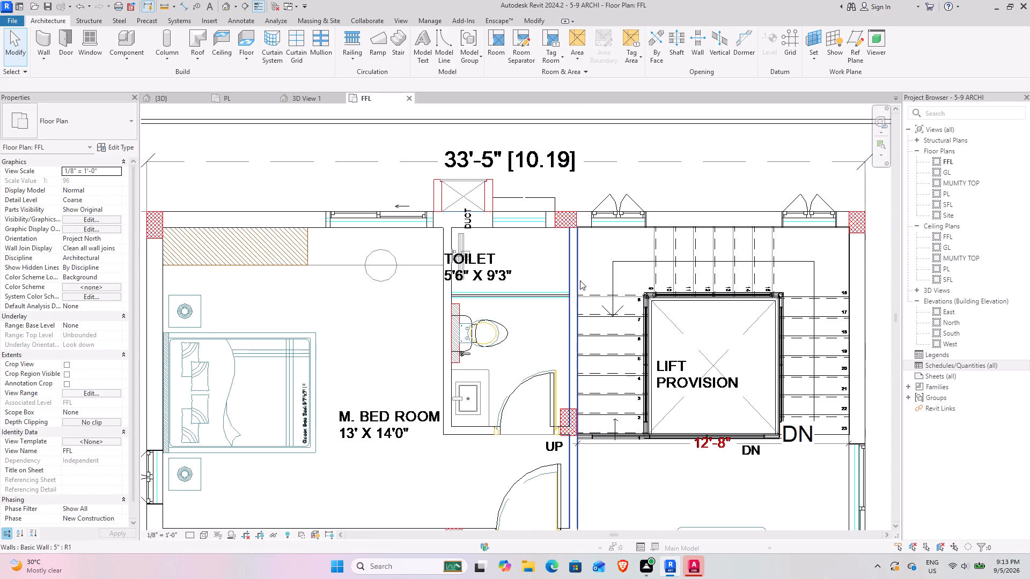
{"action": "middle_click_drag", "start_coordinate": [347, 346], "coordinate": [322, 285]}
{"action": "scroll", "coordinate": [442, 216], "scroll_direction": "up", "scroll_amount": 3}
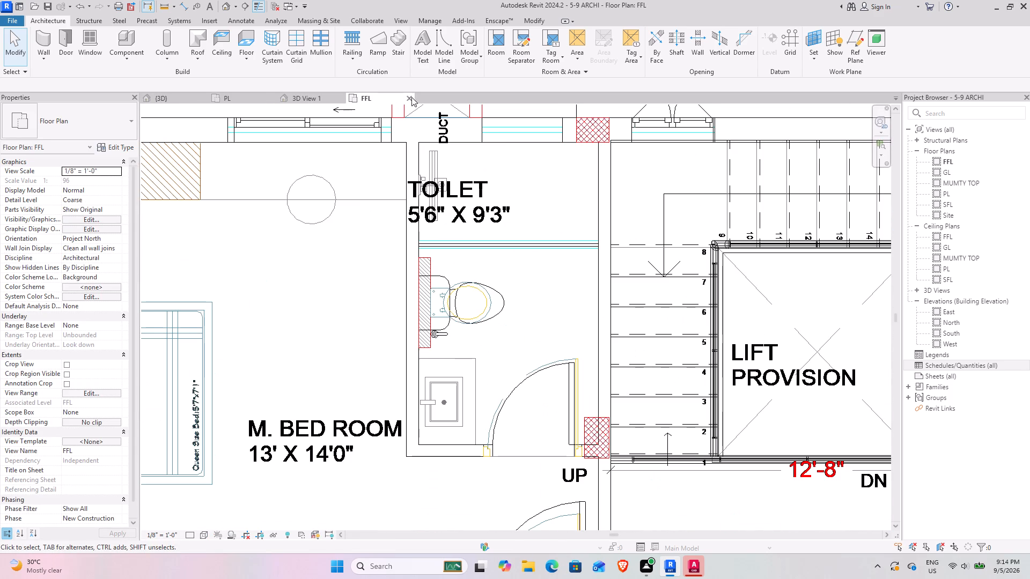
In the {3D} view, add a vertical curtain grid line to M. Bed Room's toilet partition, about 3'-1" from the bedroom-side wall.
{"action": "left_click", "coordinate": [171, 98]}
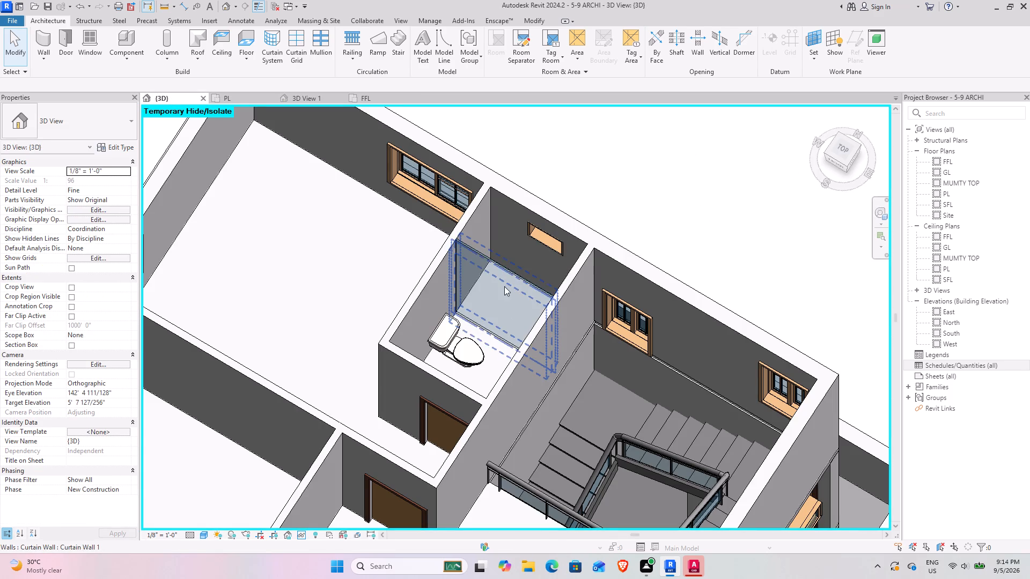
{"action": "middle_click_drag", "start_coordinate": [504, 286], "coordinate": [568, 256], "text": "shift"}
{"action": "middle_click_drag", "start_coordinate": [355, 283], "coordinate": [604, 432]}
{"action": "middle_click_drag", "start_coordinate": [497, 361], "coordinate": [534, 345], "text": "shift"}
{"action": "middle_click_drag", "start_coordinate": [441, 302], "coordinate": [531, 449]}
{"action": "scroll", "coordinate": [408, 295], "scroll_direction": "up", "scroll_amount": 3}
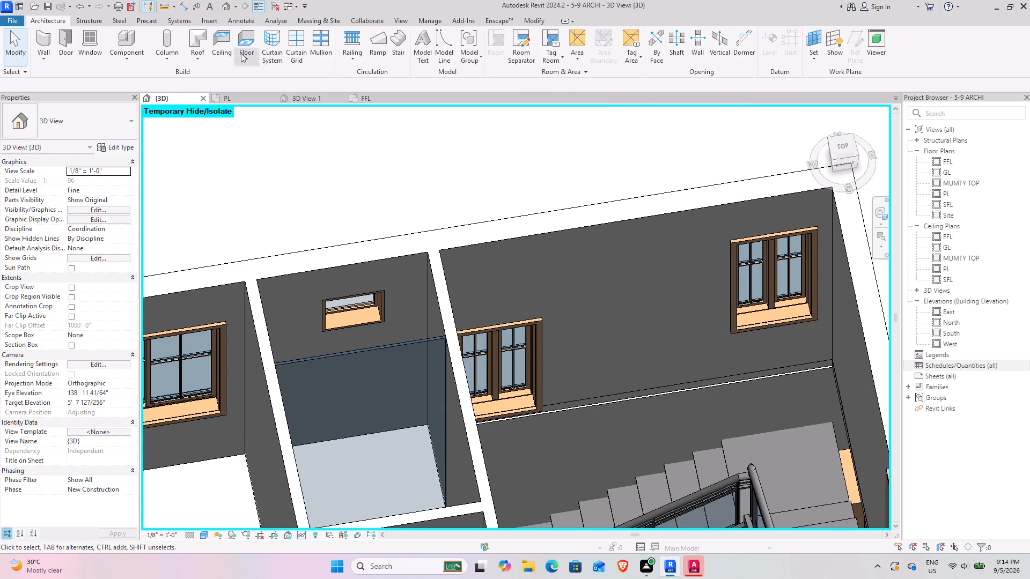
{"action": "left_click", "coordinate": [304, 49]}
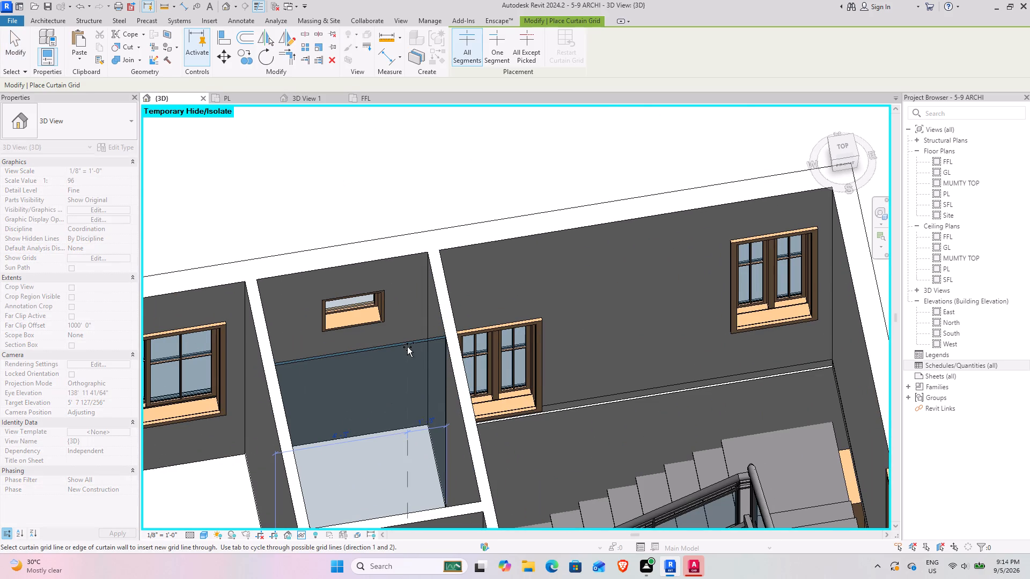
{"action": "scroll", "coordinate": [400, 345], "scroll_direction": "up", "scroll_amount": 4}
{"action": "middle_click_drag", "start_coordinate": [400, 345], "coordinate": [403, 236]}
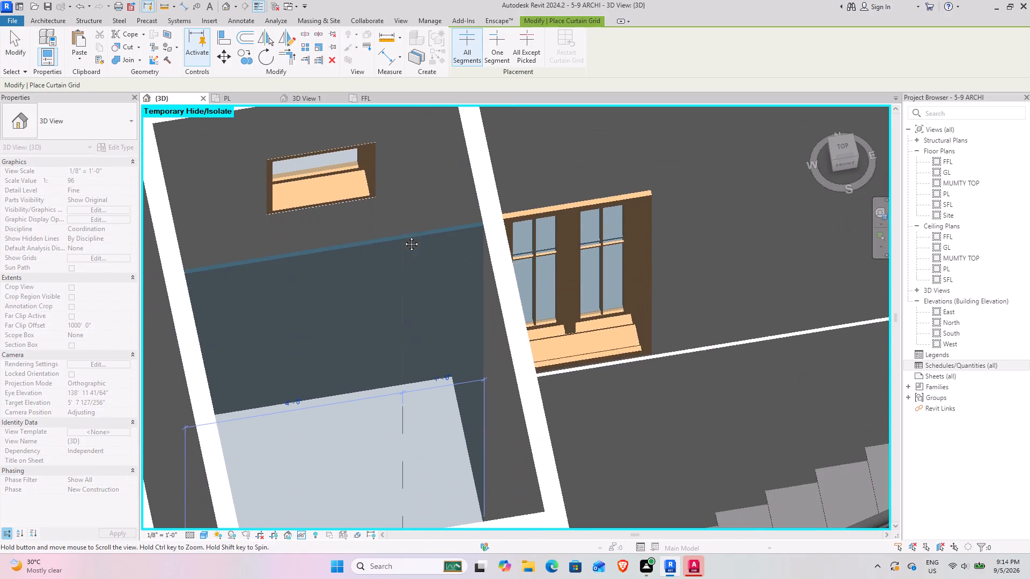
{"action": "middle_click_drag", "start_coordinate": [403, 236], "coordinate": [404, 251]}
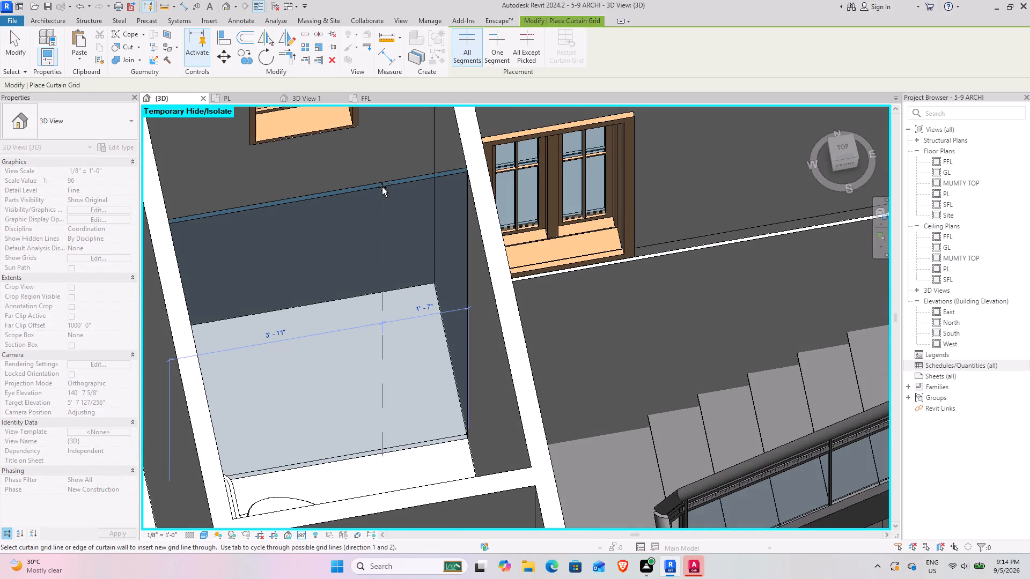
{"action": "left_click", "coordinate": [335, 187]}
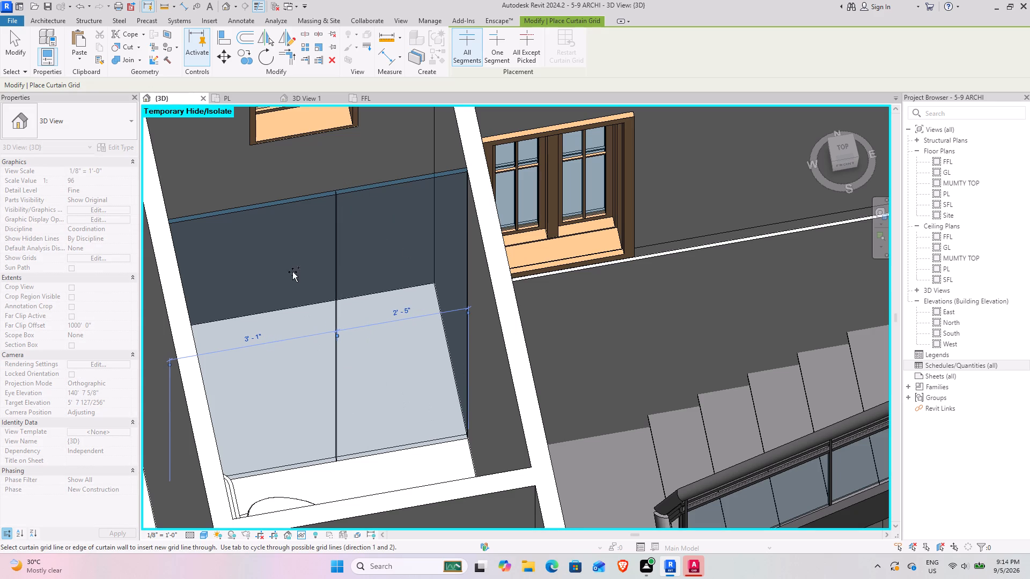
Add a horizontal curtain grid line to the same partition, 7'-0" above its base, and end grid placement.
{"action": "left_click", "coordinate": [466, 272]}
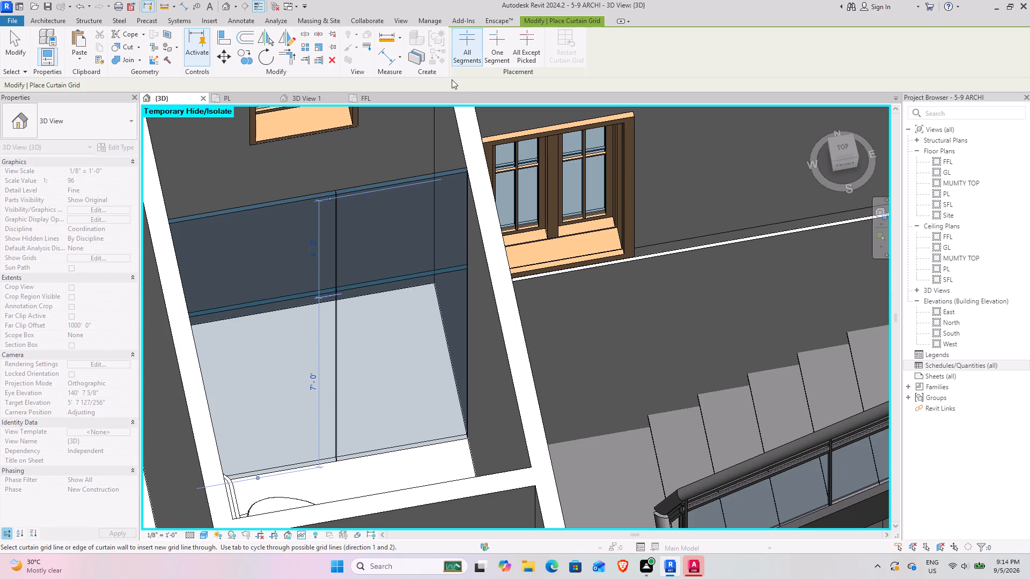
{"action": "key", "text": "Escape"}
{"action": "key", "text": "Escape"}
{"action": "key", "text": "Escape"}
Remove the vertical curtain grid line's segment above the horizontal grid line in M. Bed Room's toilet partition, keeping the lower segment.
{"action": "left_click", "coordinate": [339, 332]}
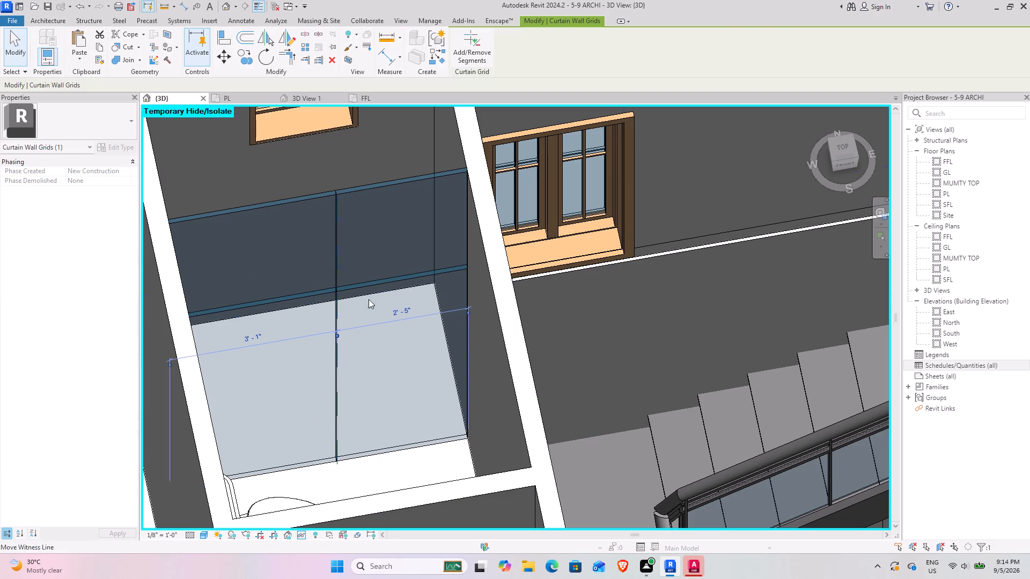
{"action": "left_click", "coordinate": [469, 50]}
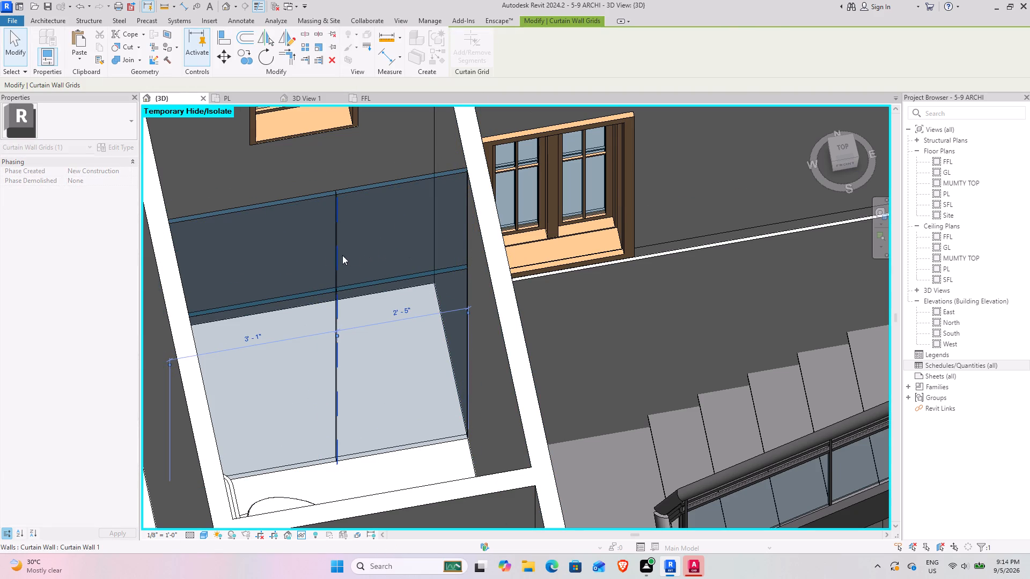
{"action": "left_click", "coordinate": [337, 257]}
{"action": "left_click", "coordinate": [339, 350]}
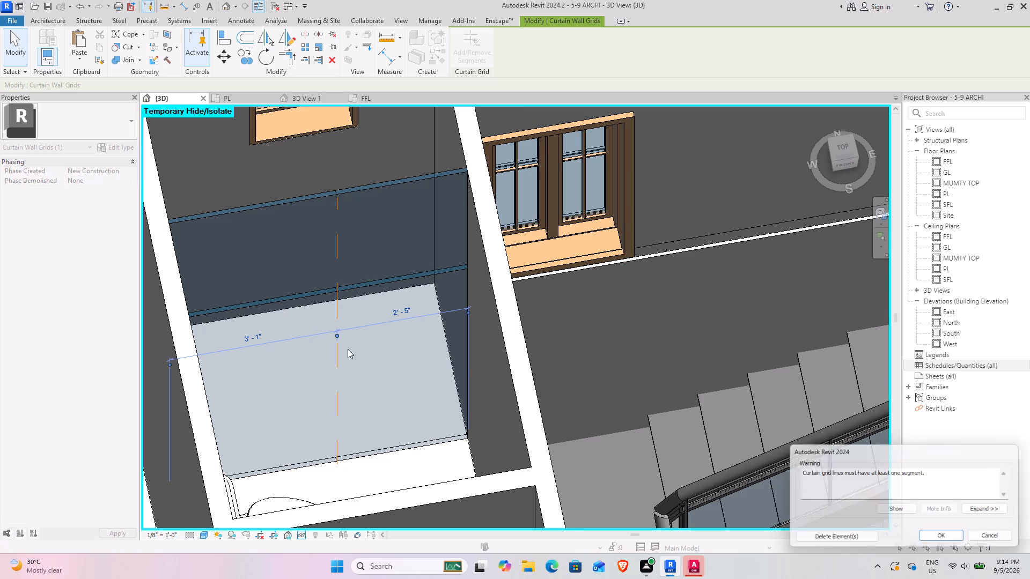
{"action": "left_click", "coordinate": [998, 537]}
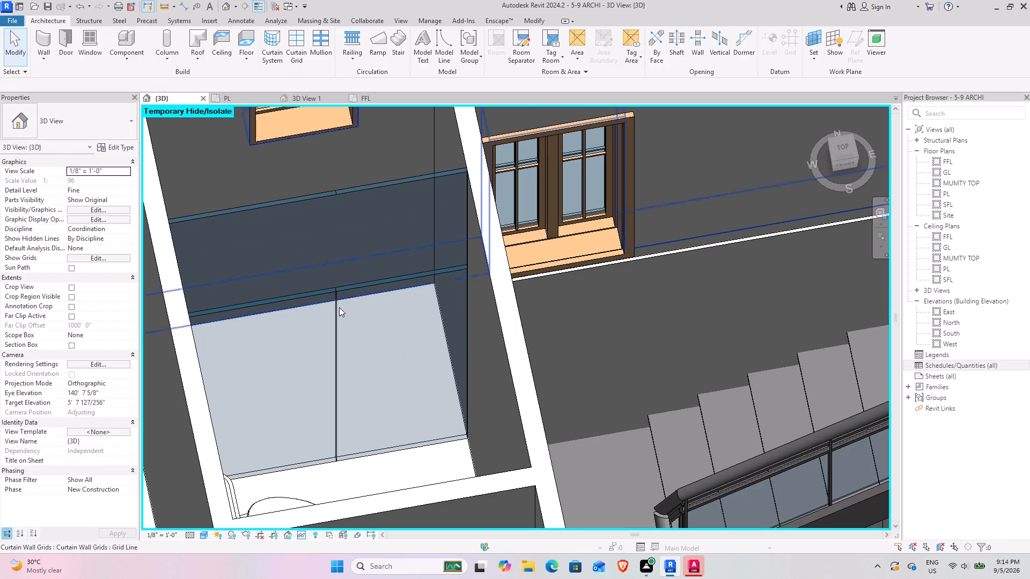
Remove the horizontal curtain grid line's bedroom-side segment in M. Bed Room's toilet partition, keeping the stair-side segment.
{"action": "left_click", "coordinate": [369, 285]}
{"action": "left_click", "coordinate": [473, 57]}
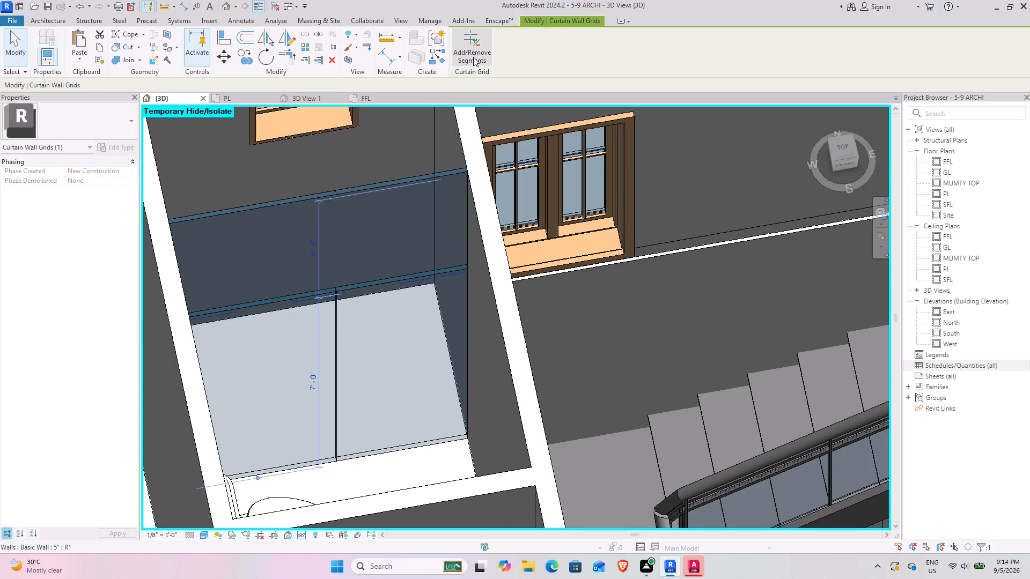
{"action": "left_click", "coordinate": [281, 304]}
{"action": "left_click", "coordinate": [395, 284]}
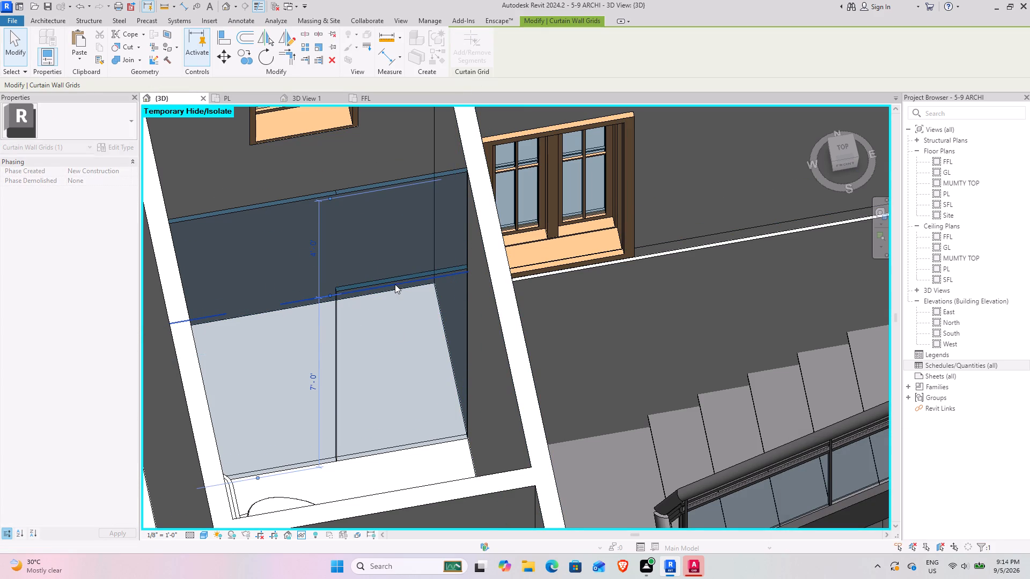
{"action": "left_click", "coordinate": [997, 537]}
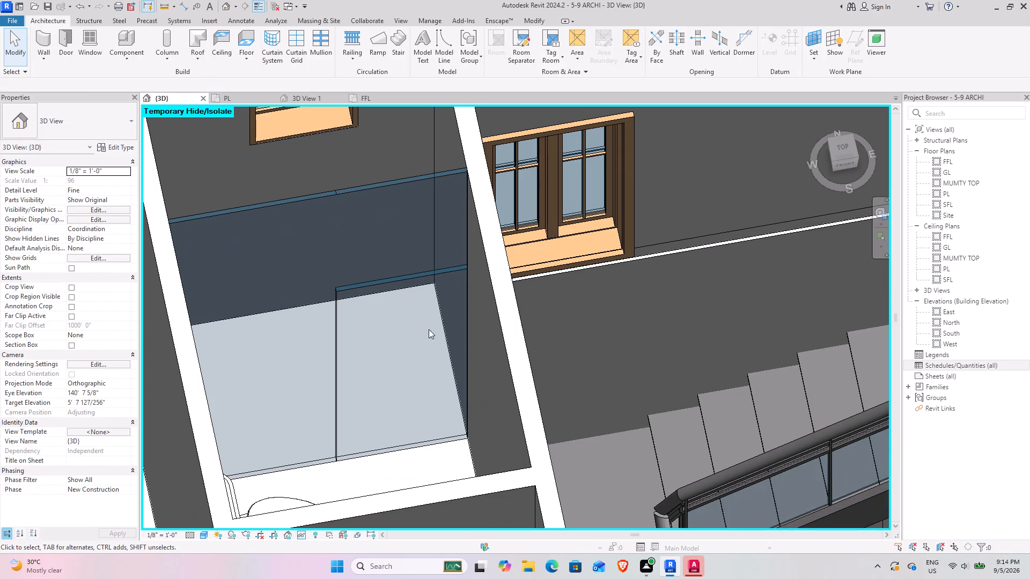
{"action": "key", "text": "Escape"}
Examine the whole first floor in 3D, then open the FFL plan around the M. Bed Room toilet.
{"action": "scroll", "coordinate": [414, 363], "scroll_direction": "down", "scroll_amount": 9}
{"action": "middle_click_drag", "start_coordinate": [502, 377], "coordinate": [488, 470], "text": "shift"}
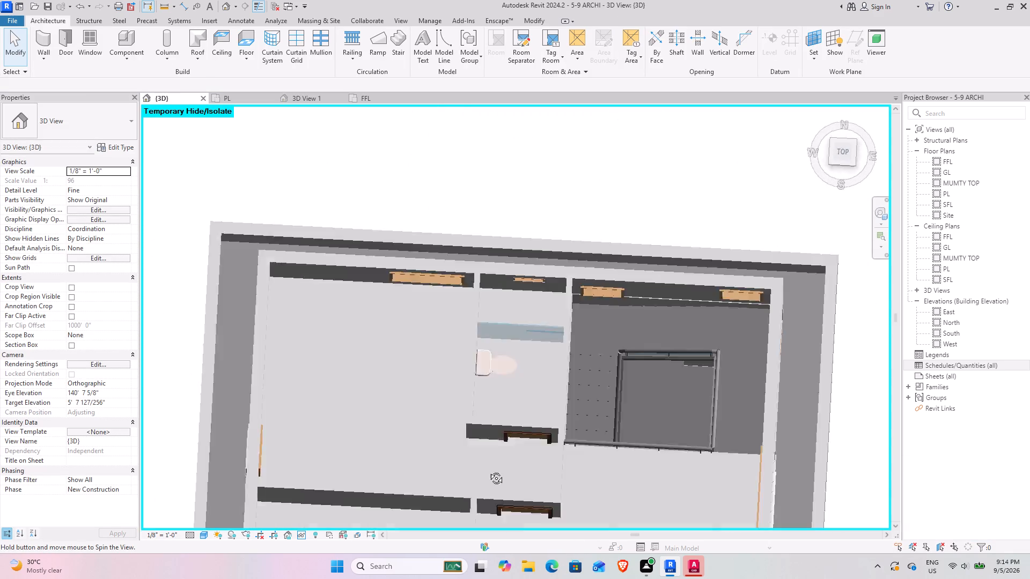
{"action": "middle_click_drag", "start_coordinate": [488, 470], "coordinate": [509, 467], "text": "shift"}
{"action": "scroll", "coordinate": [472, 442], "scroll_direction": "down", "scroll_amount": 5}
{"action": "middle_click_drag", "start_coordinate": [481, 464], "coordinate": [393, 216]}
{"action": "middle_click_drag", "start_coordinate": [389, 395], "coordinate": [369, 288], "text": "shift"}
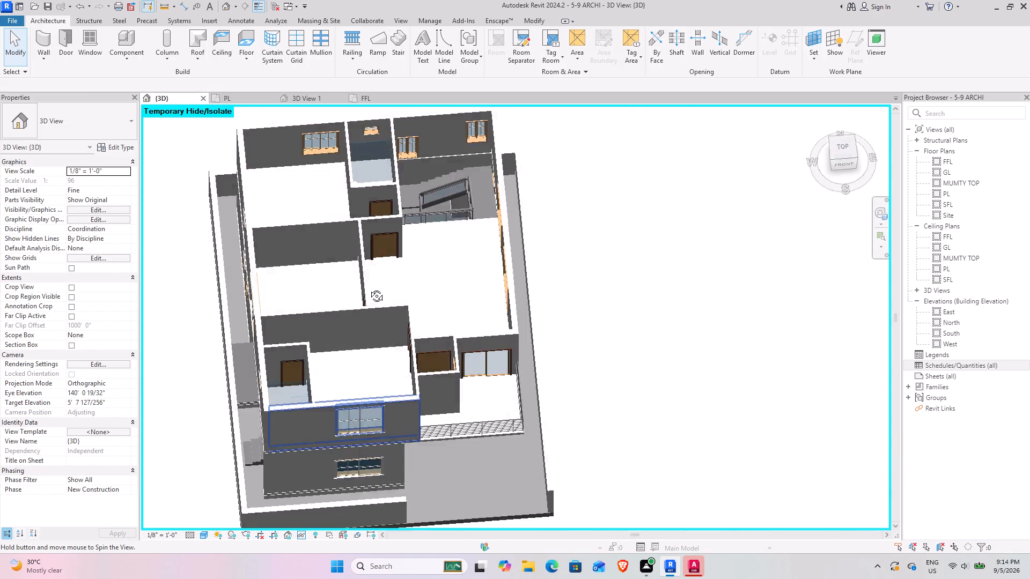
{"action": "middle_click_drag", "start_coordinate": [369, 288], "coordinate": [332, 250], "text": "shift"}
{"action": "left_click", "coordinate": [362, 93]}
{"action": "scroll", "coordinate": [408, 439], "scroll_direction": "down", "scroll_amount": 4}
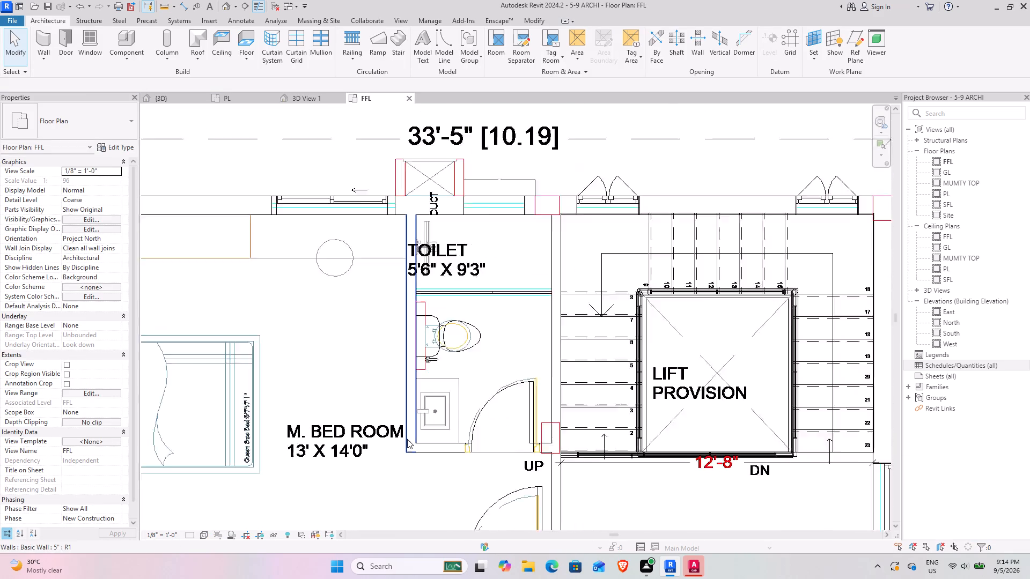
Examine the first-floor plan around both toilets, the bedrooms, Multipurpose Room, Family Living, Pooja and Balcony.
{"action": "middle_click_drag", "start_coordinate": [397, 462], "coordinate": [397, 381]}
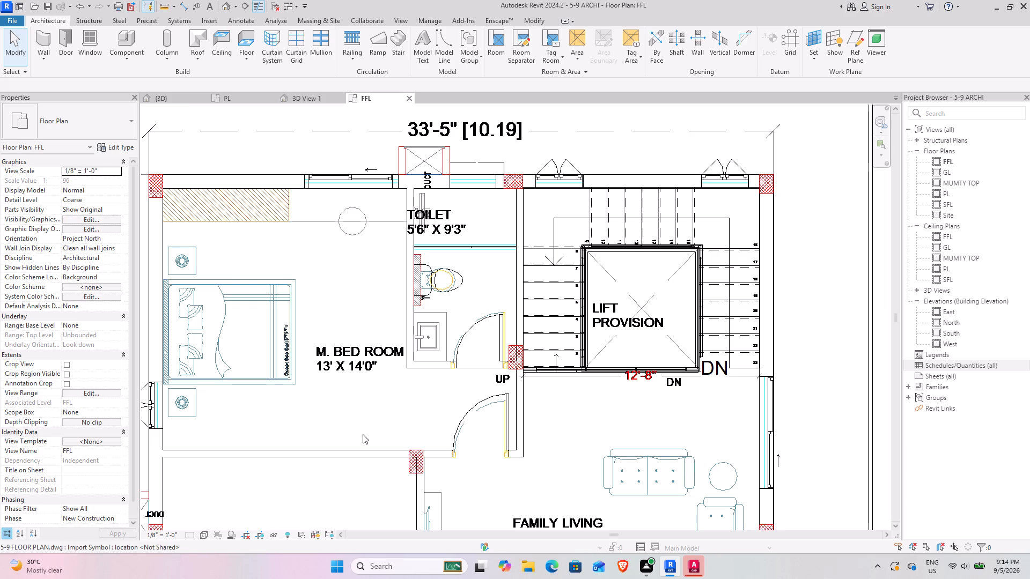
{"action": "middle_click_drag", "start_coordinate": [363, 434], "coordinate": [404, 229]}
{"action": "middle_click_drag", "start_coordinate": [359, 479], "coordinate": [426, 274]}
{"action": "middle_click_drag", "start_coordinate": [374, 503], "coordinate": [413, 286]}
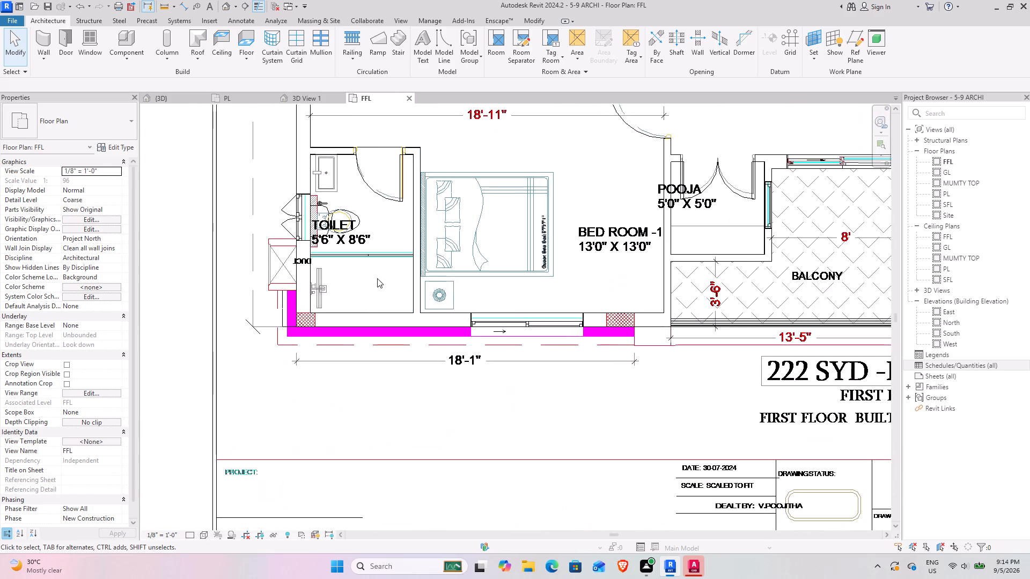
{"action": "scroll", "coordinate": [350, 268], "scroll_direction": "up", "scroll_amount": 4}
{"action": "scroll", "coordinate": [294, 333], "scroll_direction": "up", "scroll_amount": 3}
{"action": "middle_click_drag", "start_coordinate": [320, 264], "coordinate": [340, 404]}
{"action": "scroll", "coordinate": [412, 398], "scroll_direction": "down", "scroll_amount": 3}
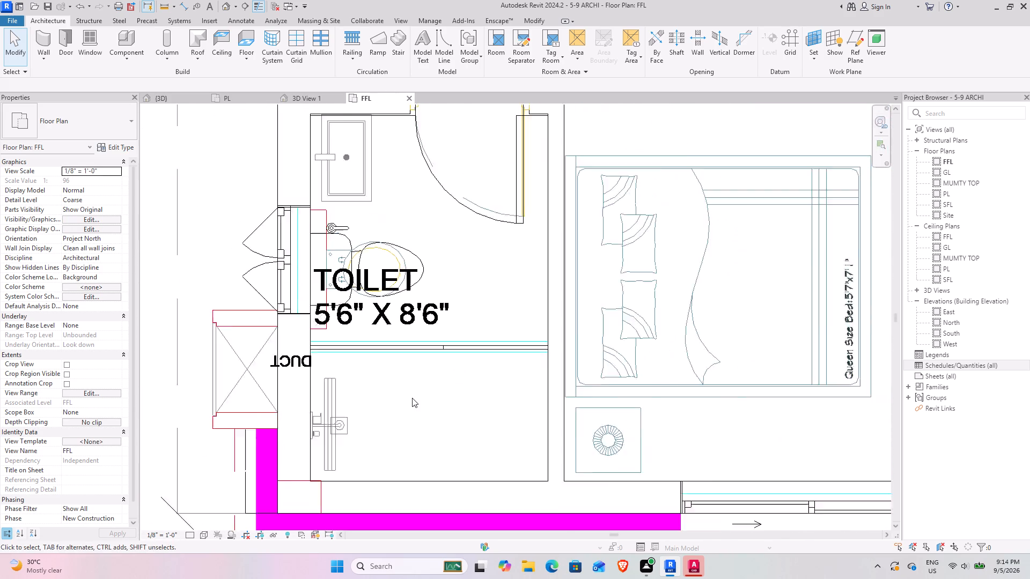
{"action": "scroll", "coordinate": [412, 398], "scroll_direction": "down", "scroll_amount": 1}
{"action": "middle_click_drag", "start_coordinate": [615, 389], "coordinate": [472, 431]}
{"action": "scroll", "coordinate": [471, 432], "scroll_direction": "down", "scroll_amount": 4}
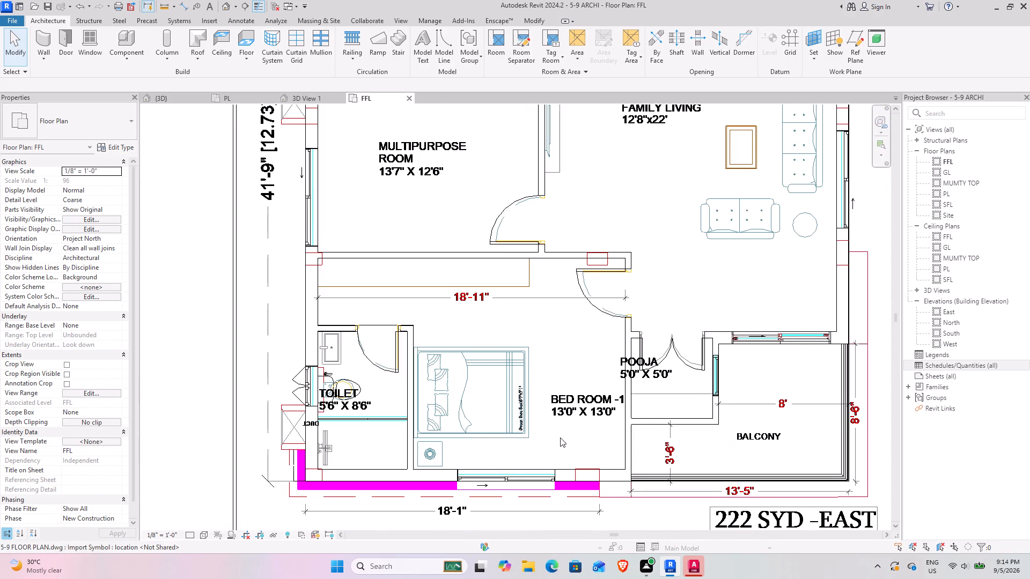
{"action": "middle_click_drag", "start_coordinate": [585, 429], "coordinate": [497, 462]}
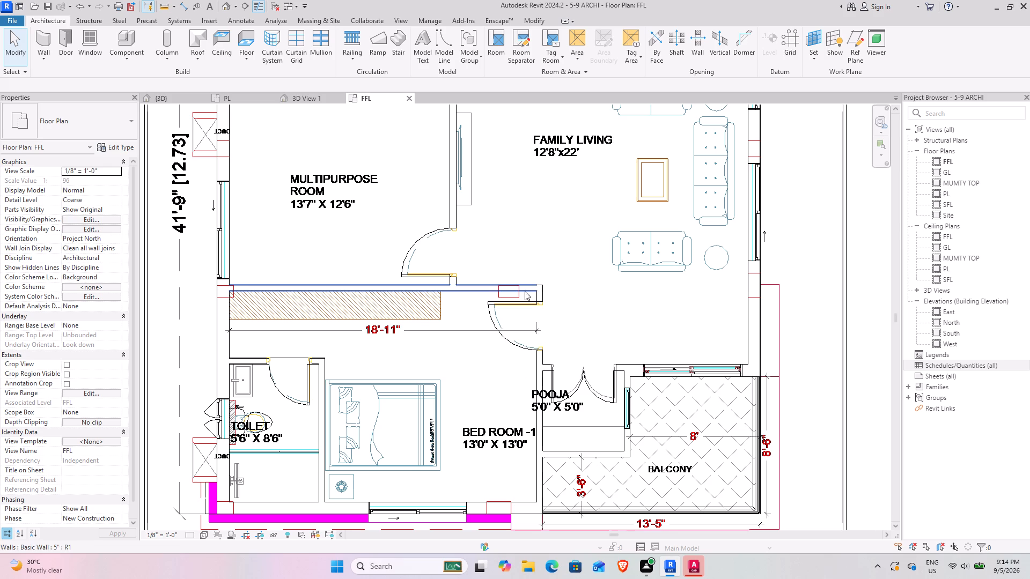
{"action": "middle_click_drag", "start_coordinate": [444, 229], "coordinate": [428, 417]}
{"action": "middle_click_drag", "start_coordinate": [363, 498], "coordinate": [381, 451]}
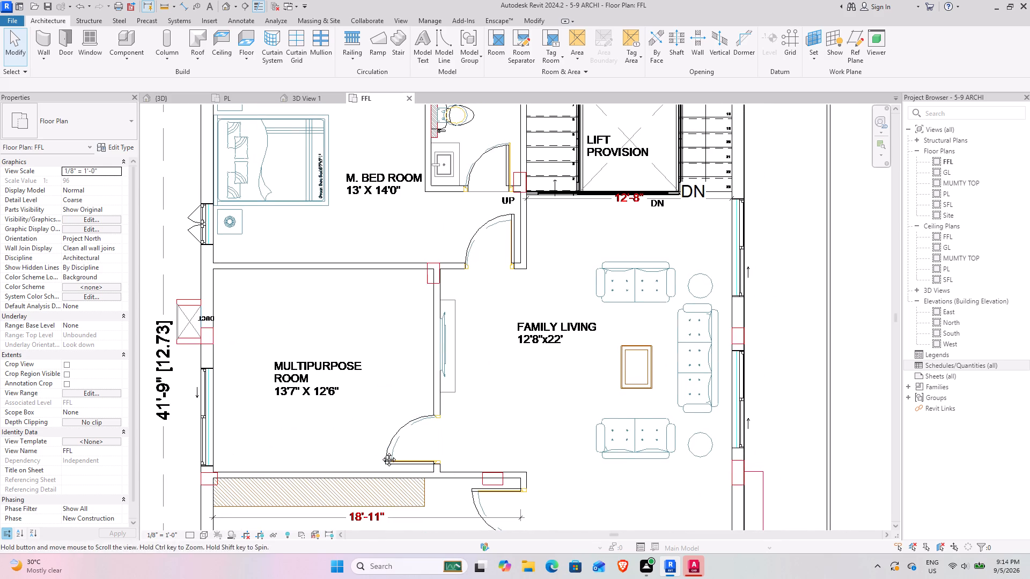
{"action": "middle_click_drag", "start_coordinate": [381, 451], "coordinate": [407, 372]}
{"action": "scroll", "coordinate": [399, 374], "scroll_direction": "down", "scroll_amount": 3}
{"action": "middle_click_drag", "start_coordinate": [422, 316], "coordinate": [413, 402]}
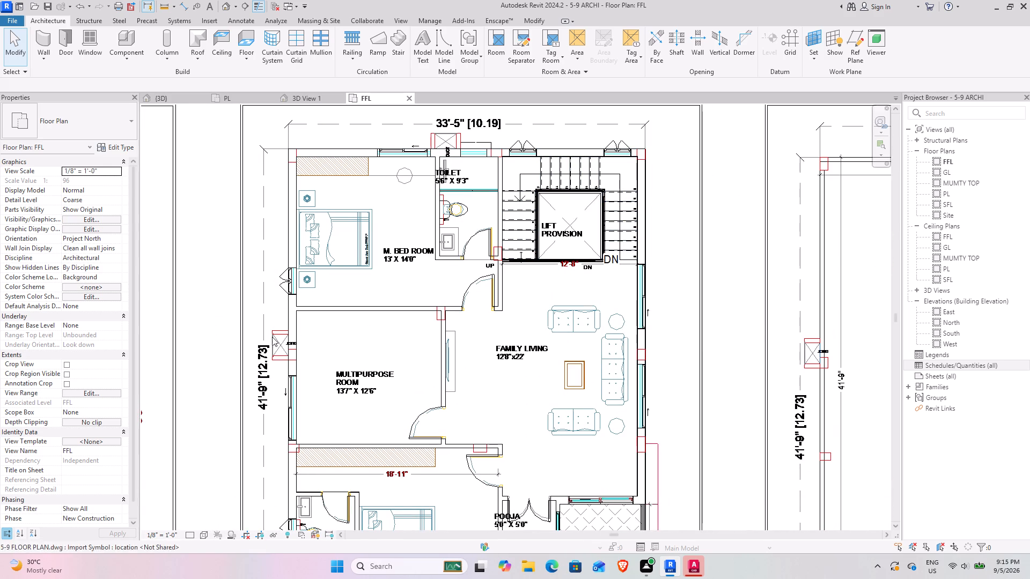
{"action": "middle_click_drag", "start_coordinate": [321, 456], "coordinate": [321, 291]}
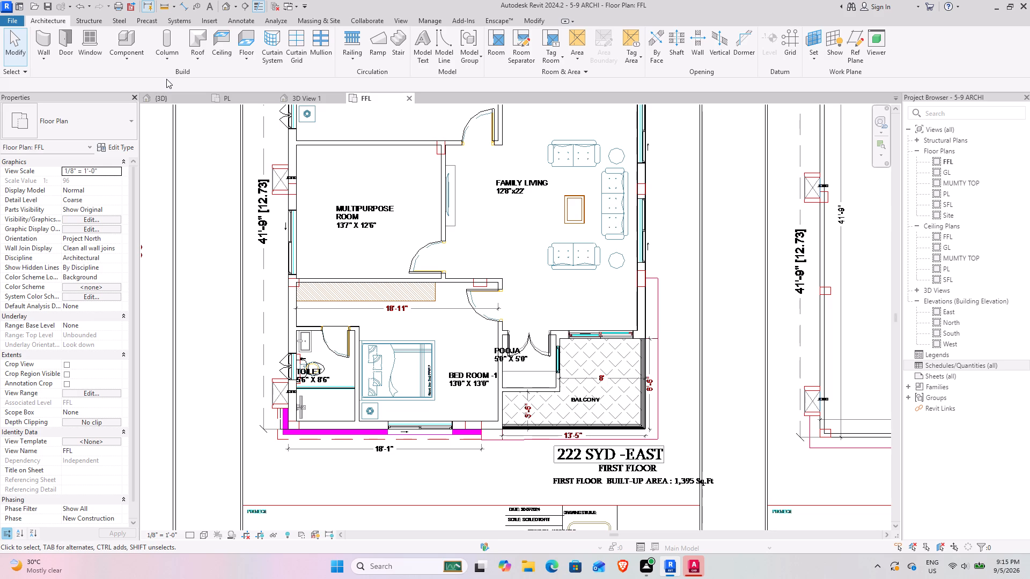
Reset the temporary hide/isolate in the {3D} view.
{"action": "left_click", "coordinate": [175, 100]}
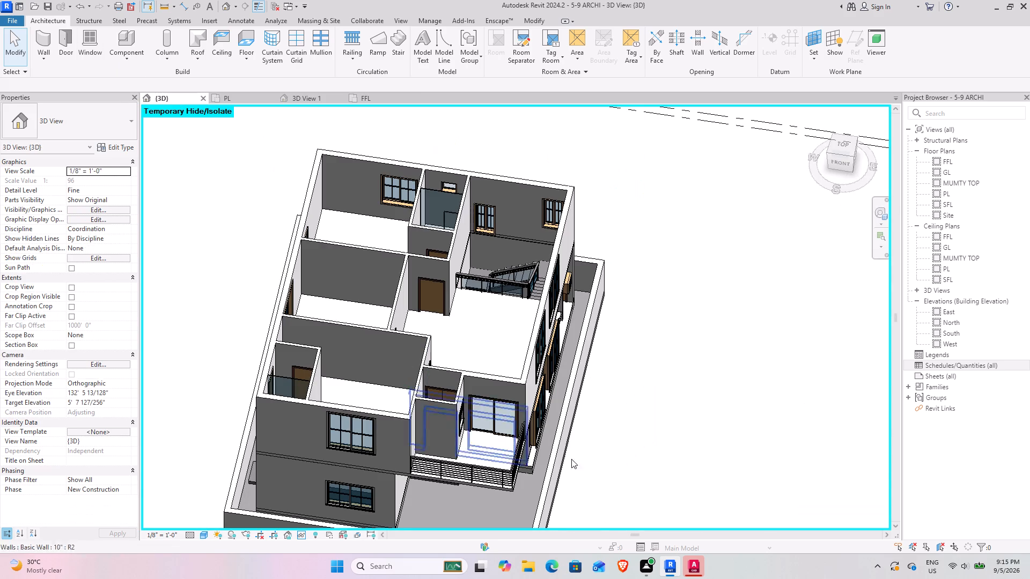
{"action": "left_click", "coordinate": [702, 375]}
{"action": "middle_click_drag", "start_coordinate": [687, 369], "coordinate": [615, 311]}
{"action": "middle_click_drag", "start_coordinate": [532, 343], "coordinate": [581, 196]}
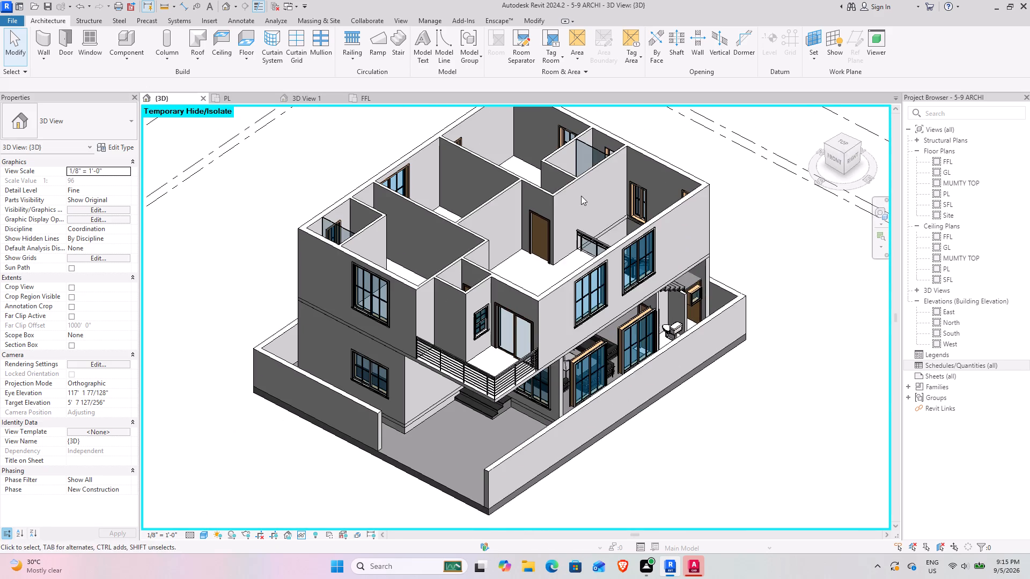
{"action": "type", "text": "hr"}
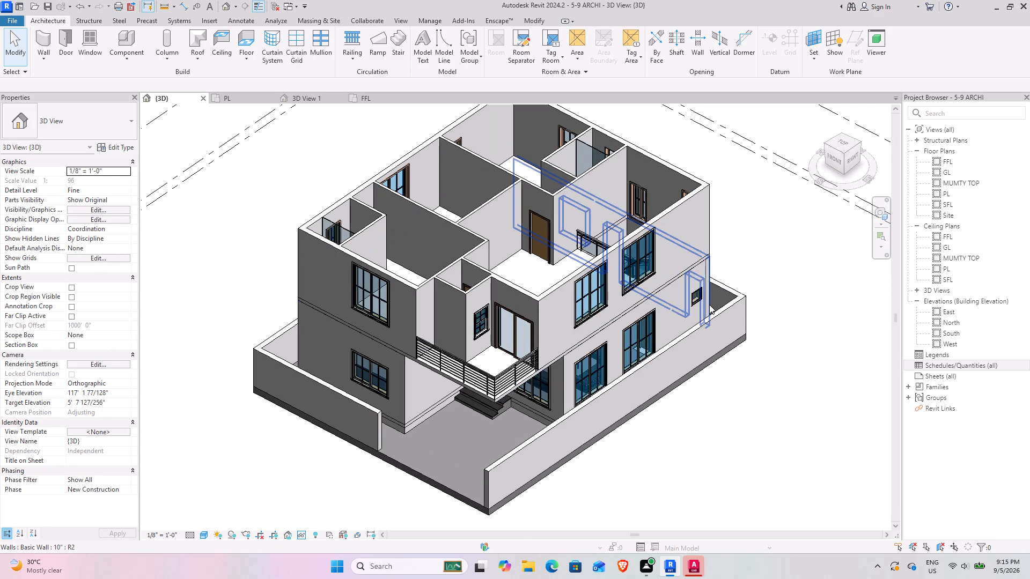
Examine the whole house from several sides in 3D and its levels in the North elevation.
{"action": "left_click", "coordinate": [776, 410]}
{"action": "middle_click_drag", "start_coordinate": [694, 395], "coordinate": [759, 225], "text": "shift"}
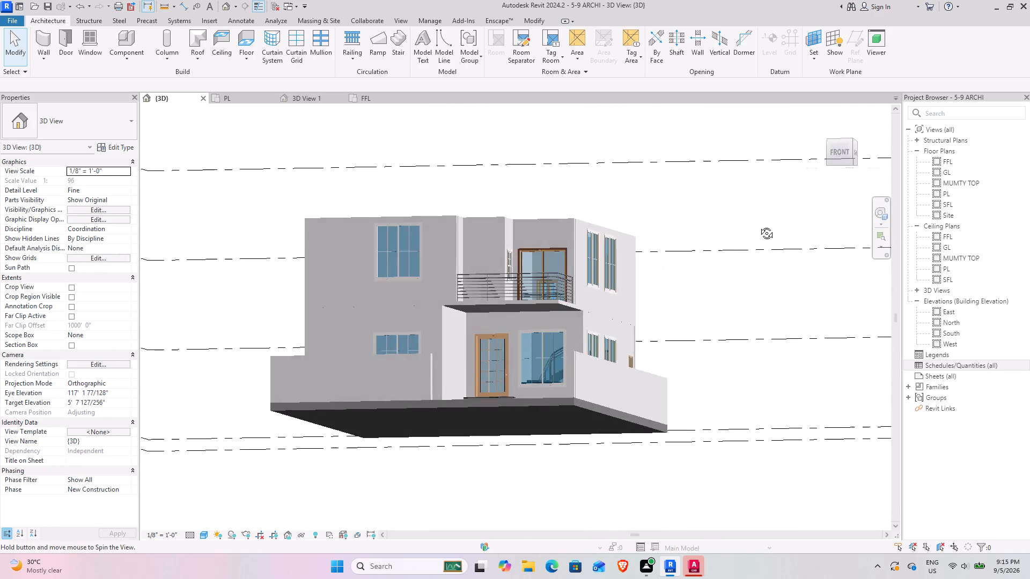
{"action": "middle_click_drag", "start_coordinate": [759, 225], "coordinate": [716, 354], "text": "shift"}
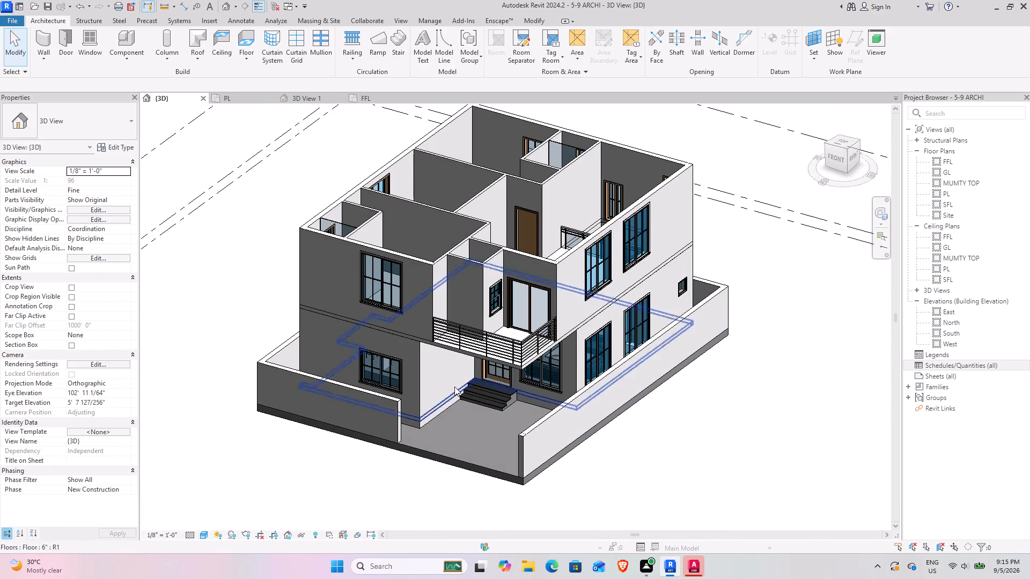
{"action": "middle_click_drag", "start_coordinate": [480, 476], "coordinate": [428, 475], "text": "shift"}
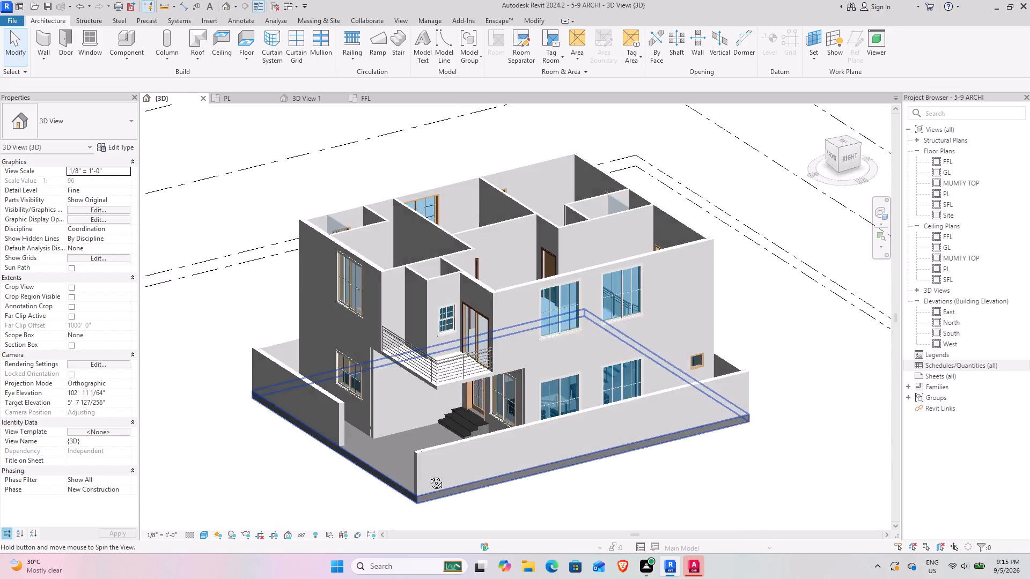
{"action": "middle_click_drag", "start_coordinate": [428, 475], "coordinate": [495, 550], "text": "shift"}
{"action": "scroll", "coordinate": [464, 410], "scroll_direction": "down", "scroll_amount": 4}
{"action": "middle_click_drag", "start_coordinate": [457, 410], "coordinate": [485, 306], "text": "shift"}
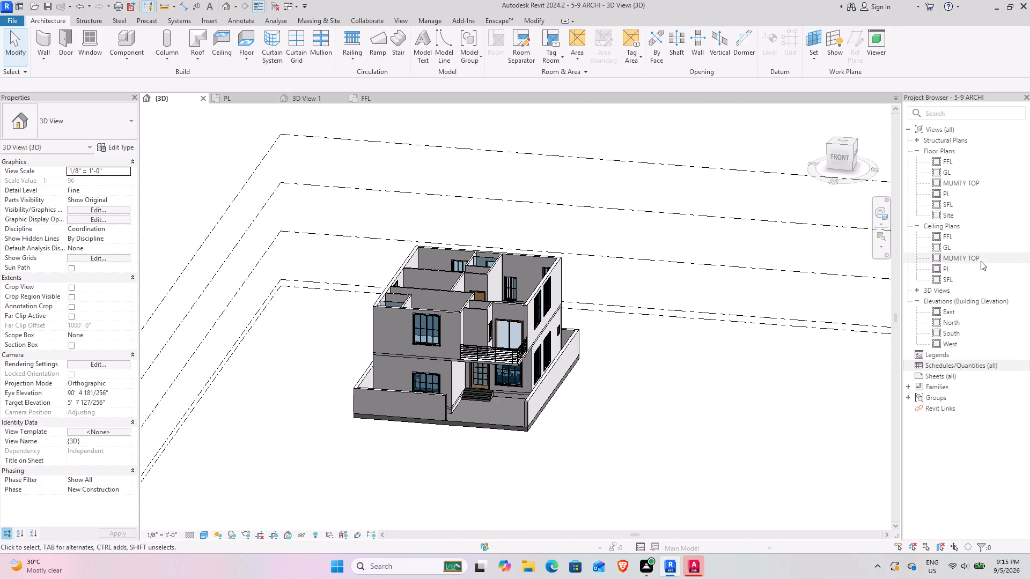
{"action": "double_click", "coordinate": [951, 321]}
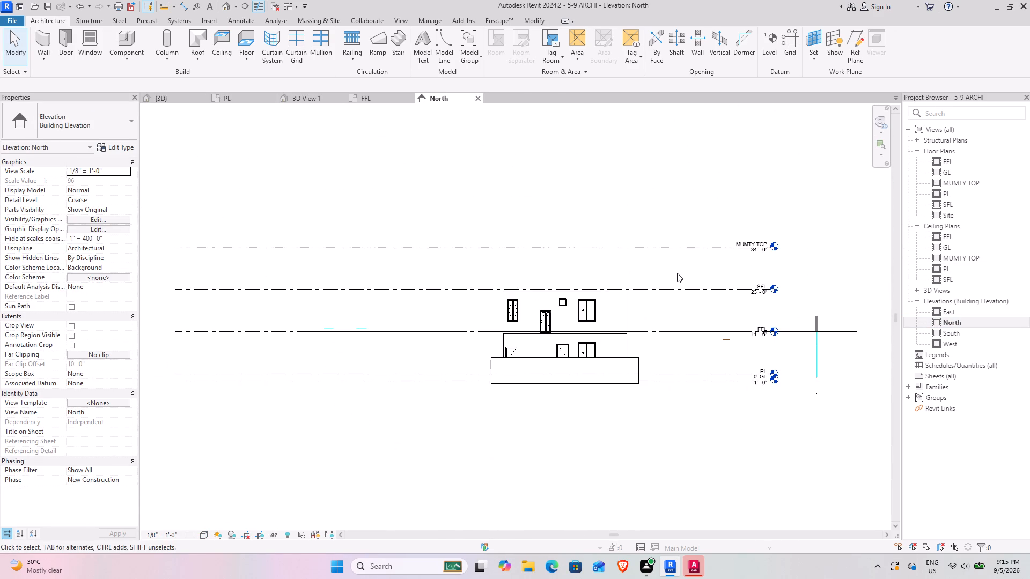
{"action": "scroll", "coordinate": [677, 273], "scroll_direction": "up", "scroll_amount": 3}
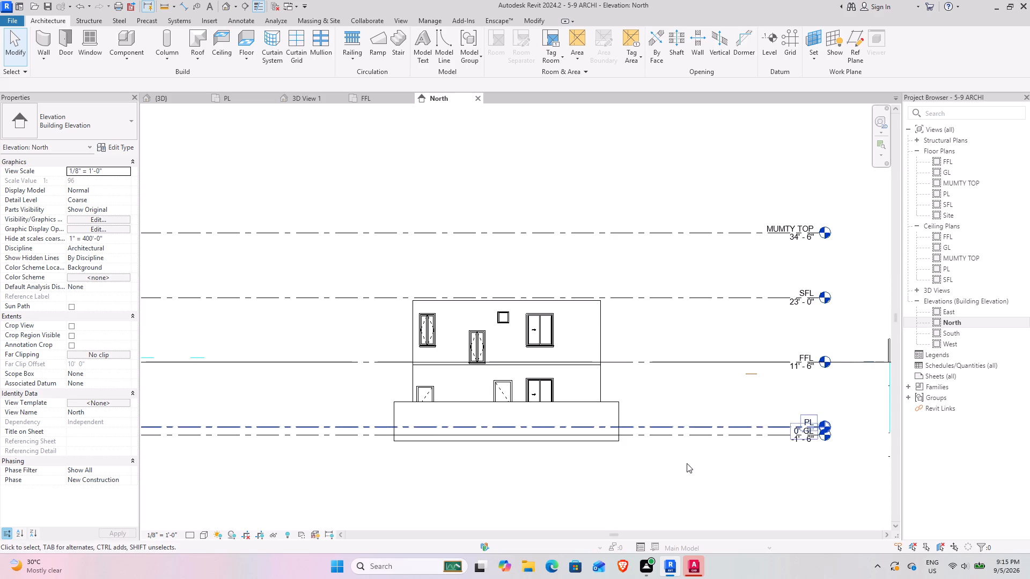
Open the SFL floor plan and set its underlay range from base level GL to top level MUMTY TOP.
{"action": "double_click", "coordinate": [952, 207]}
{"action": "scroll", "coordinate": [428, 321], "scroll_direction": "down", "scroll_amount": 3}
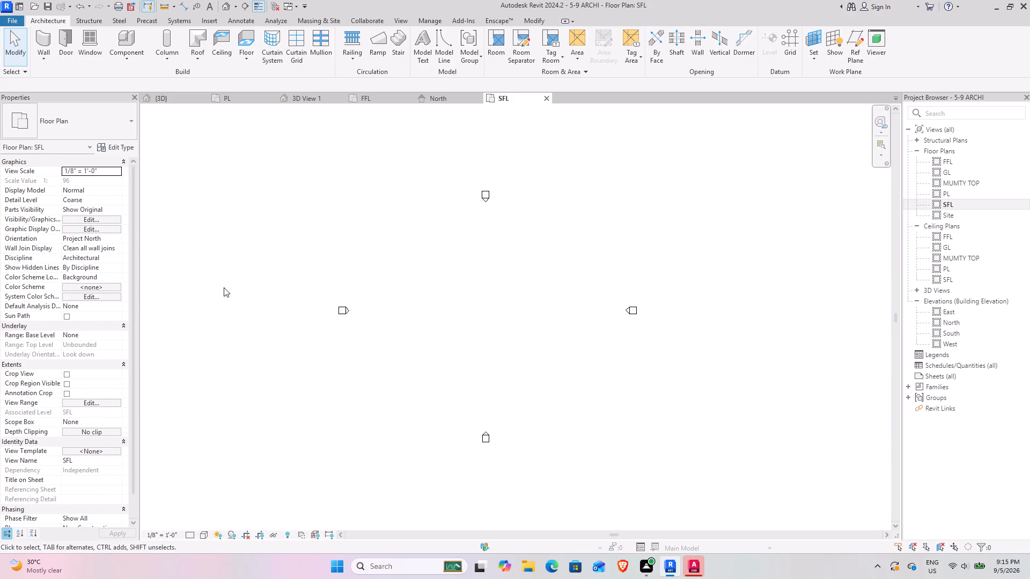
{"action": "left_click", "coordinate": [122, 336]}
{"action": "left_click", "coordinate": [117, 335]}
{"action": "left_click", "coordinate": [82, 354]}
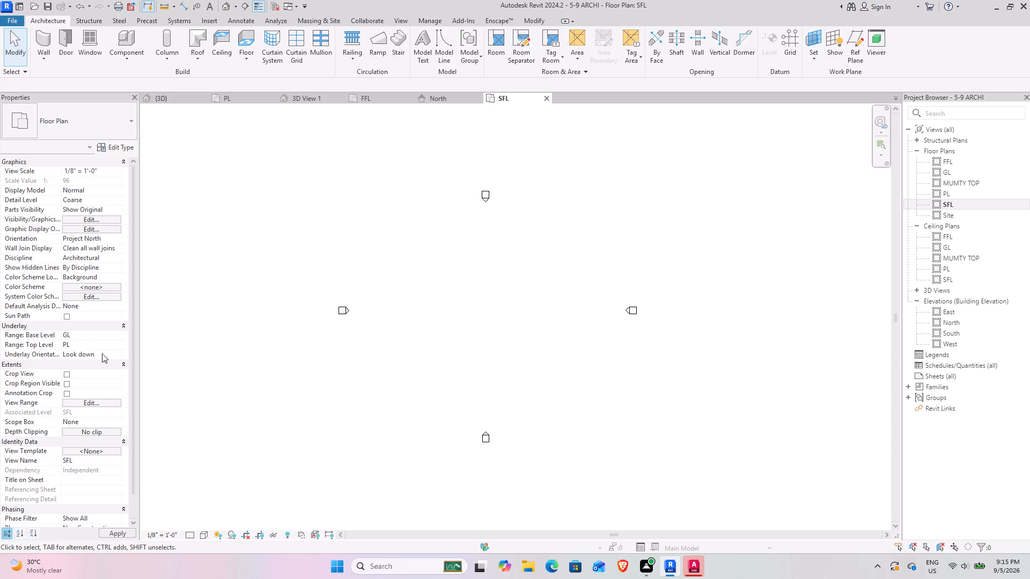
{"action": "scroll", "coordinate": [468, 290], "scroll_direction": "up", "scroll_amount": 7}
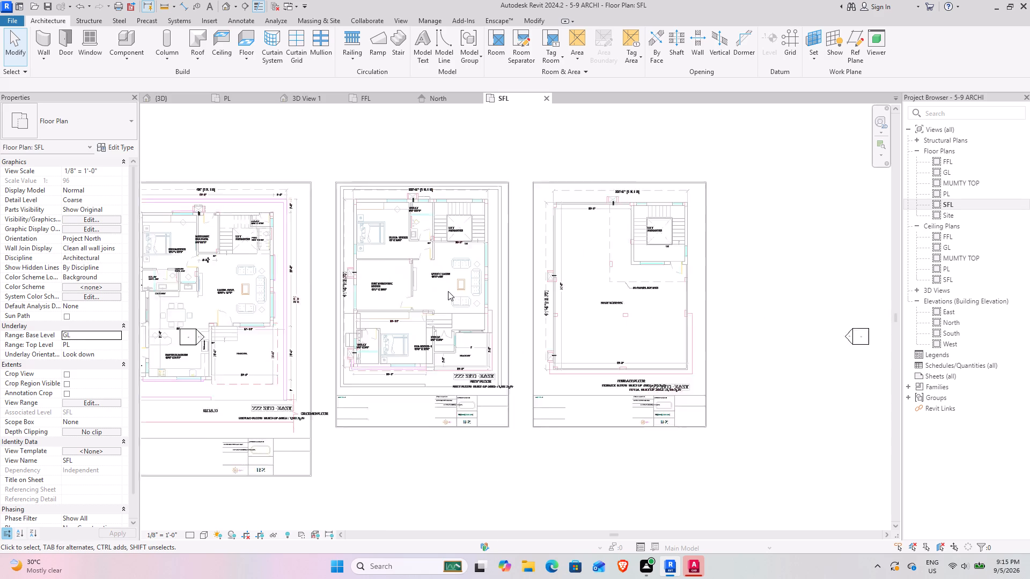
{"action": "scroll", "coordinate": [410, 350], "scroll_direction": "down", "scroll_amount": 4}
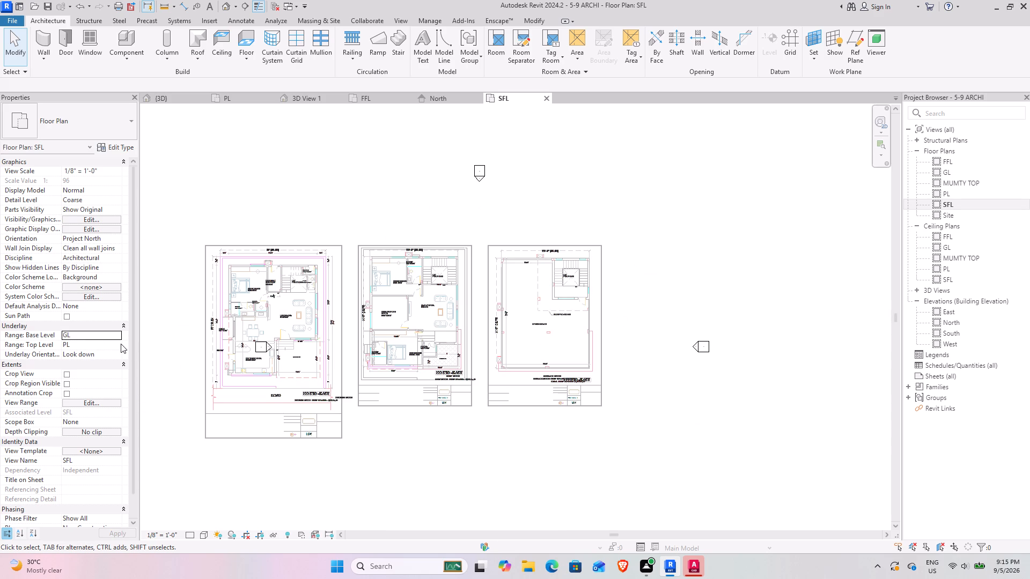
{"action": "left_click", "coordinate": [121, 344]}
{"action": "left_click", "coordinate": [80, 390]}
Examine the underlaid first-floor and terrace-floor drawings in the SFL plan.
{"action": "middle_click_drag", "start_coordinate": [381, 382], "coordinate": [505, 354]}
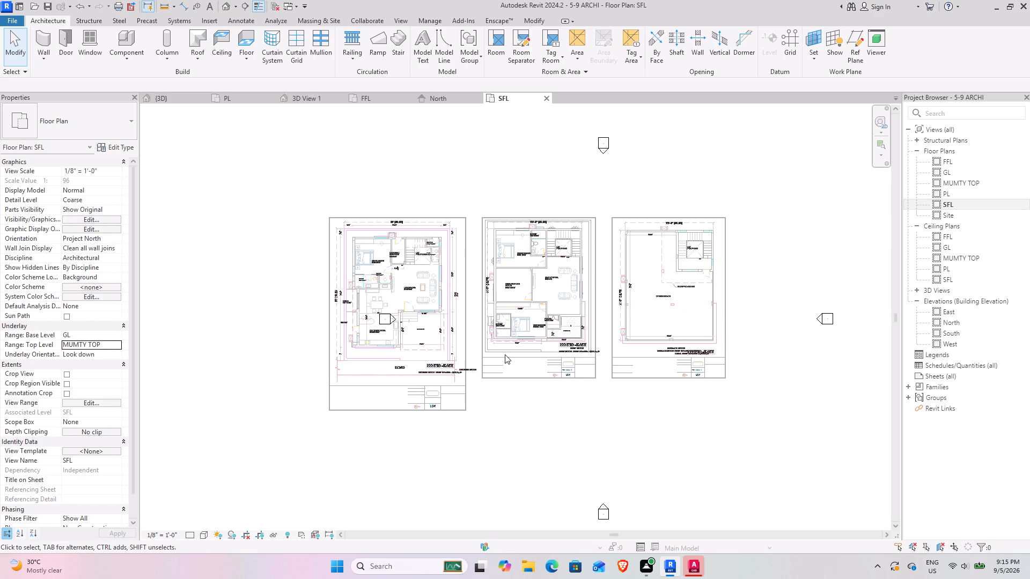
{"action": "scroll", "coordinate": [569, 273], "scroll_direction": "up", "scroll_amount": 7}
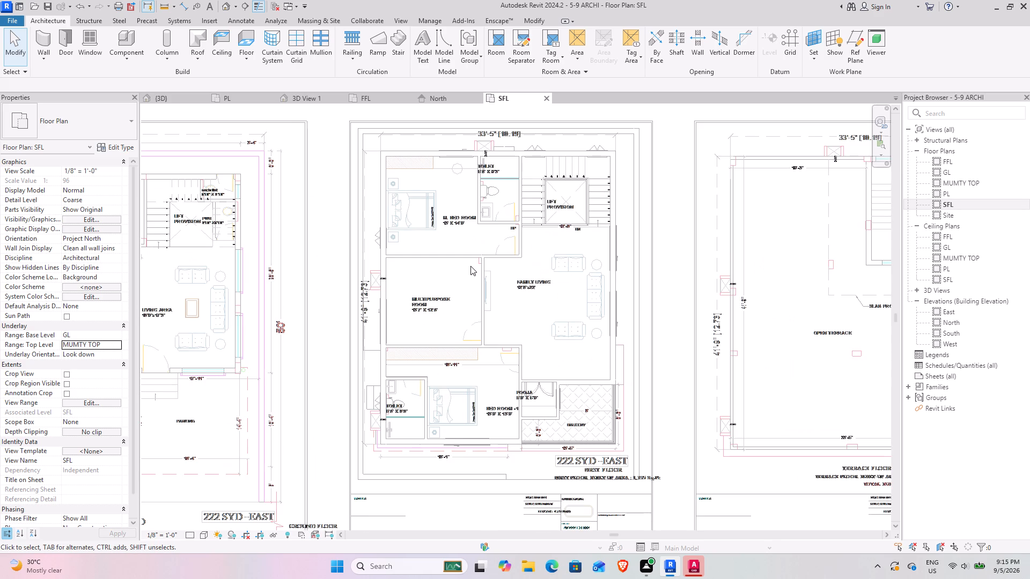
{"action": "scroll", "coordinate": [479, 268], "scroll_direction": "down", "scroll_amount": 3}
{"action": "middle_click_drag", "start_coordinate": [630, 255], "coordinate": [520, 255]}
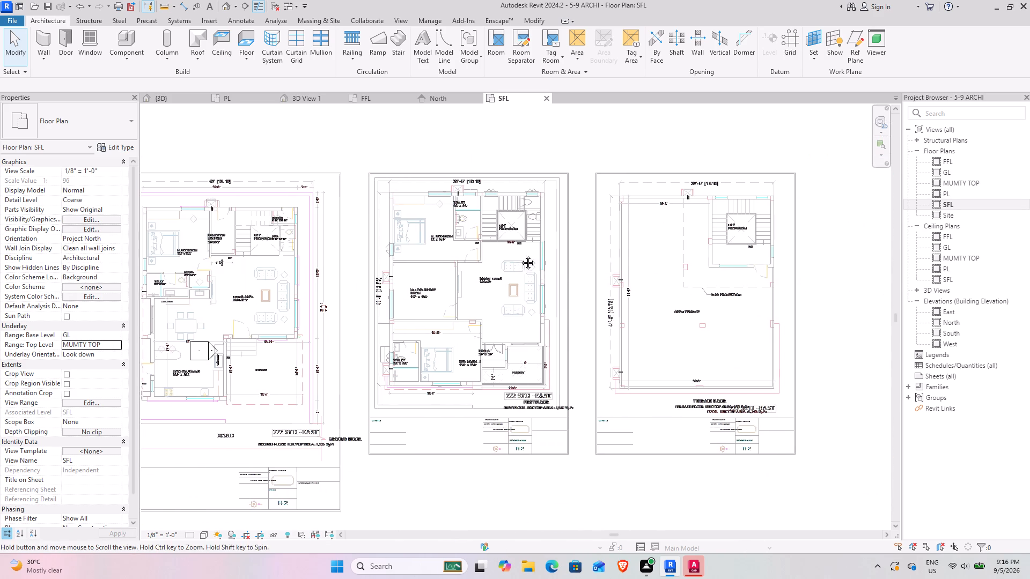
{"action": "middle_click_drag", "start_coordinate": [520, 255], "coordinate": [512, 255]}
{"action": "scroll", "coordinate": [713, 246], "scroll_direction": "up", "scroll_amount": 4}
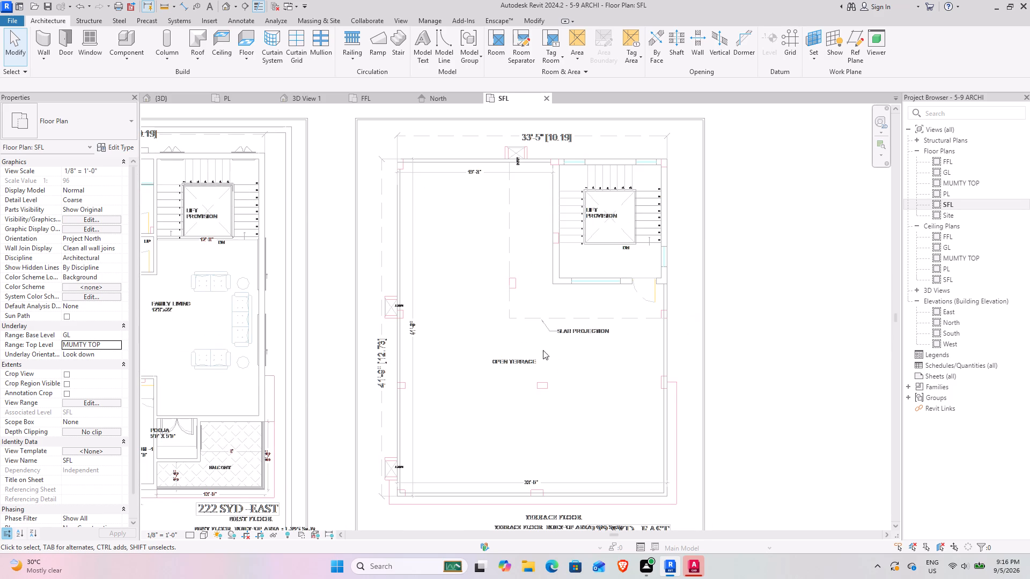
{"action": "middle_click_drag", "start_coordinate": [535, 349], "coordinate": [487, 329]}
{"action": "scroll", "coordinate": [468, 312], "scroll_direction": "down", "scroll_amount": 5}
{"action": "middle_click_drag", "start_coordinate": [430, 296], "coordinate": [529, 295]}
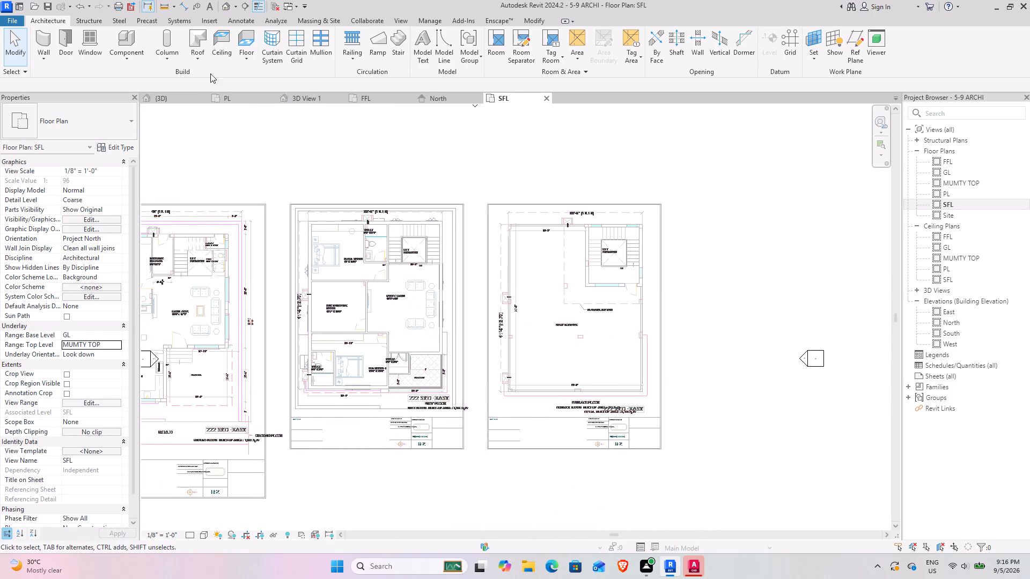
From the PL plan, set the imported 5-9 FLOOR PLAN.dwg's work plane to Level : SFL.
{"action": "left_click", "coordinate": [233, 96]}
{"action": "left_click", "coordinate": [312, 224]}
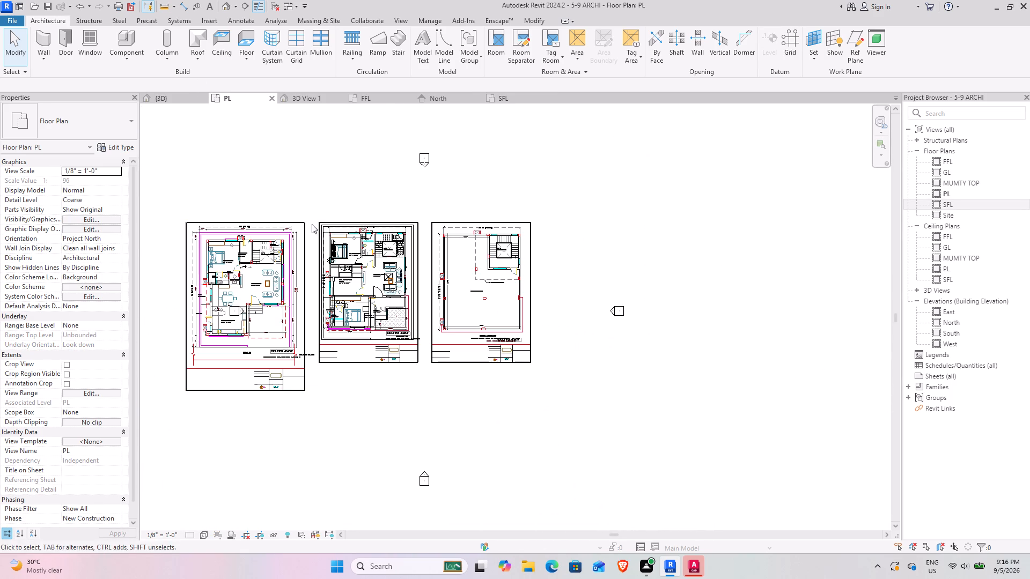
{"action": "left_click", "coordinate": [287, 219]}
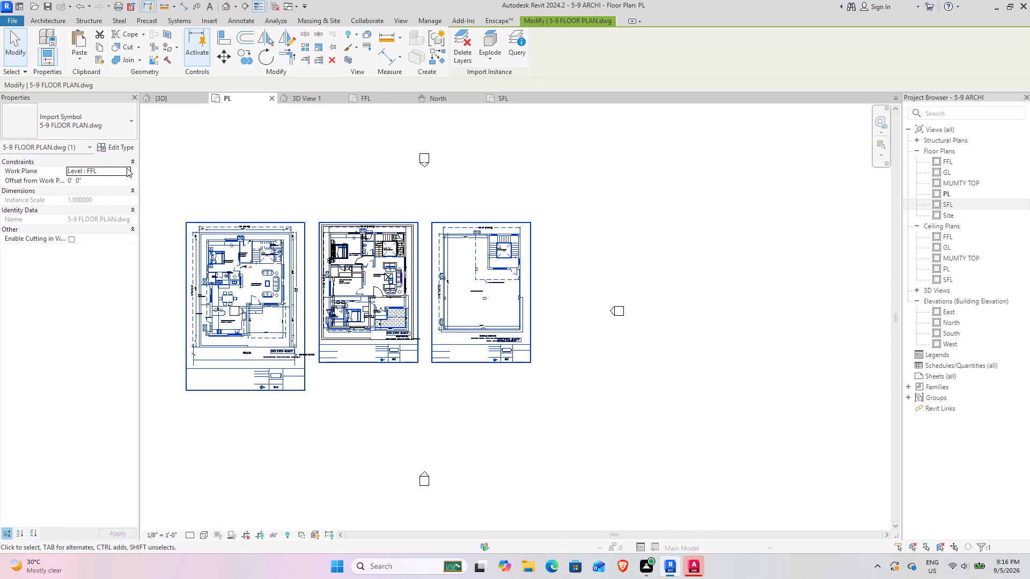
{"action": "left_click", "coordinate": [127, 168]}
{"action": "left_click", "coordinate": [86, 205]}
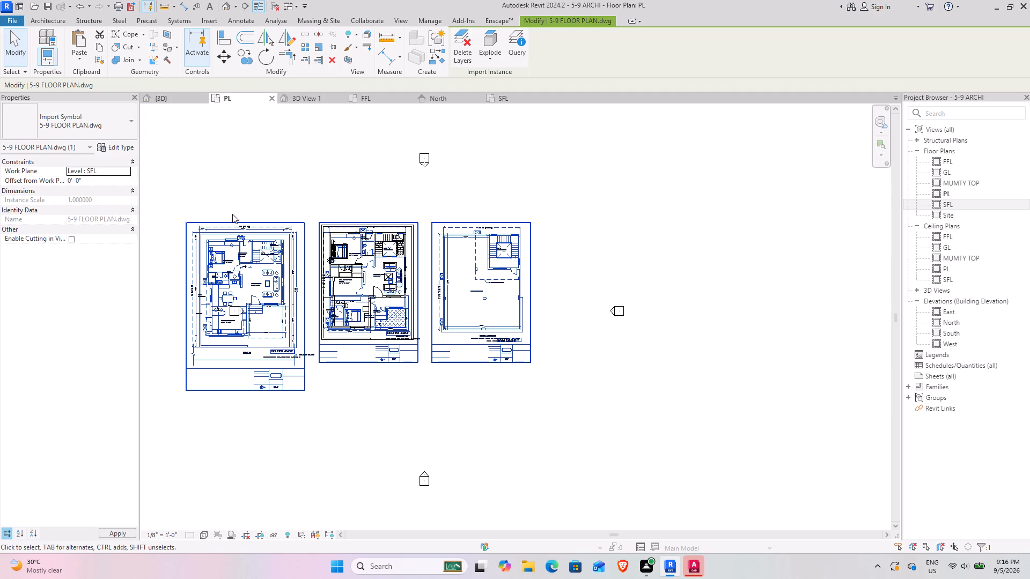
{"action": "left_click", "coordinate": [323, 148]}
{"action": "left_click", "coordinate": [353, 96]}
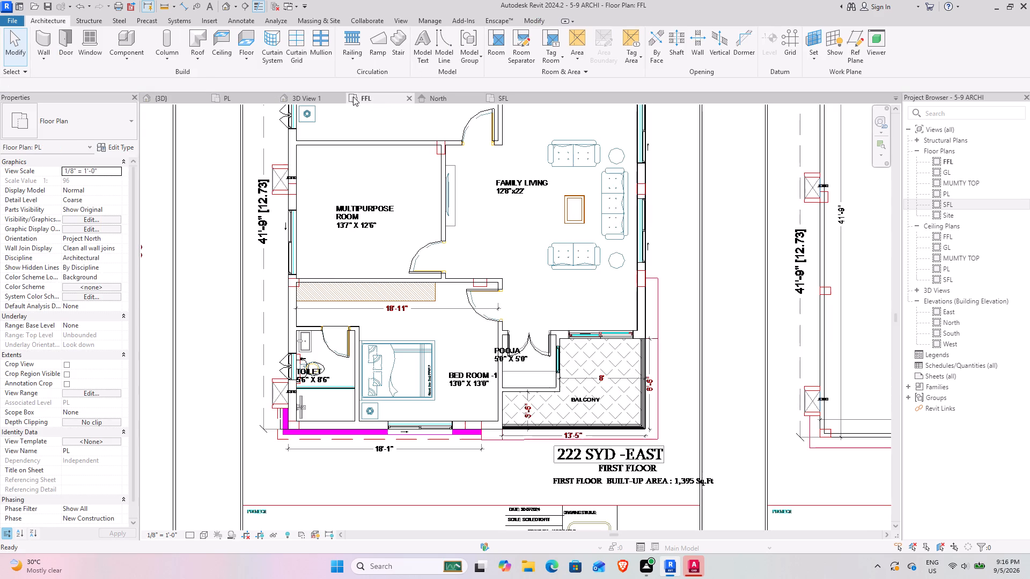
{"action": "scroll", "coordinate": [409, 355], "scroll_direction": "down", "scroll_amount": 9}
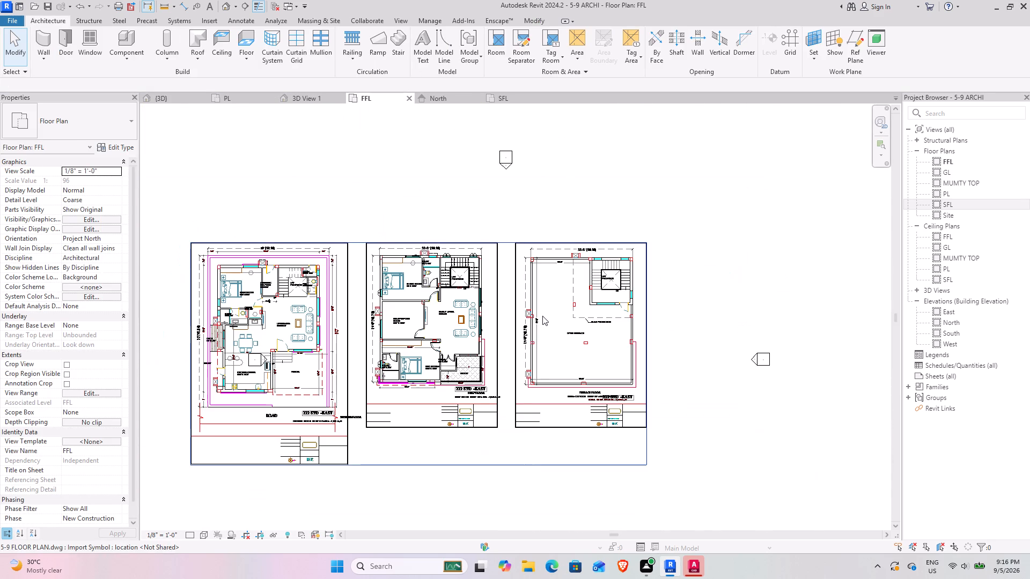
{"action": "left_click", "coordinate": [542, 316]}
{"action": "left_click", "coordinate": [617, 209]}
In the SFL plan, move the imported DWG so the terrace-floor drawing's north-west column corner lands on the modelled house's north-west corner.
{"action": "left_click", "coordinate": [507, 97]}
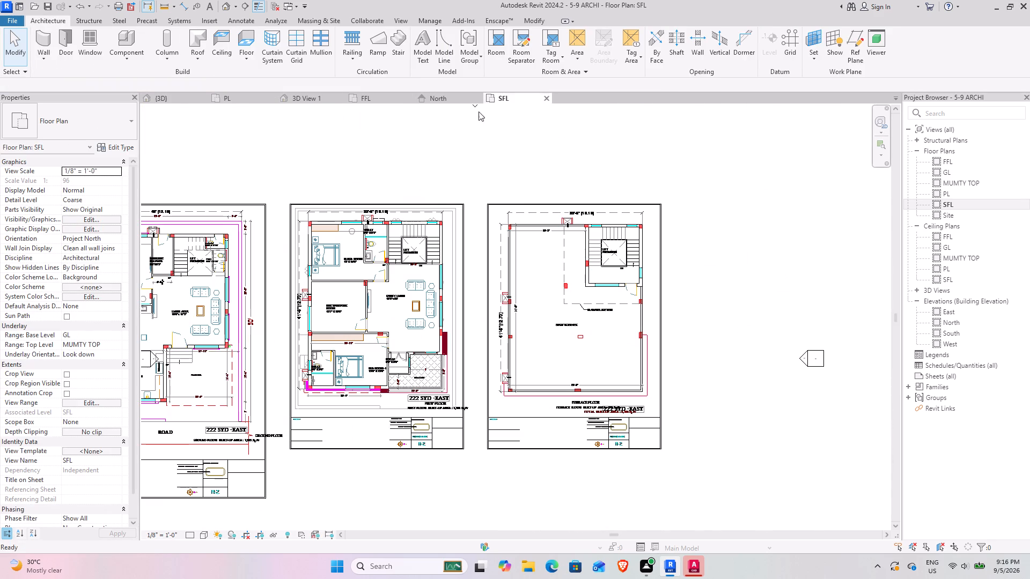
{"action": "left_click", "coordinate": [481, 305]}
{"action": "left_click", "coordinate": [492, 277]}
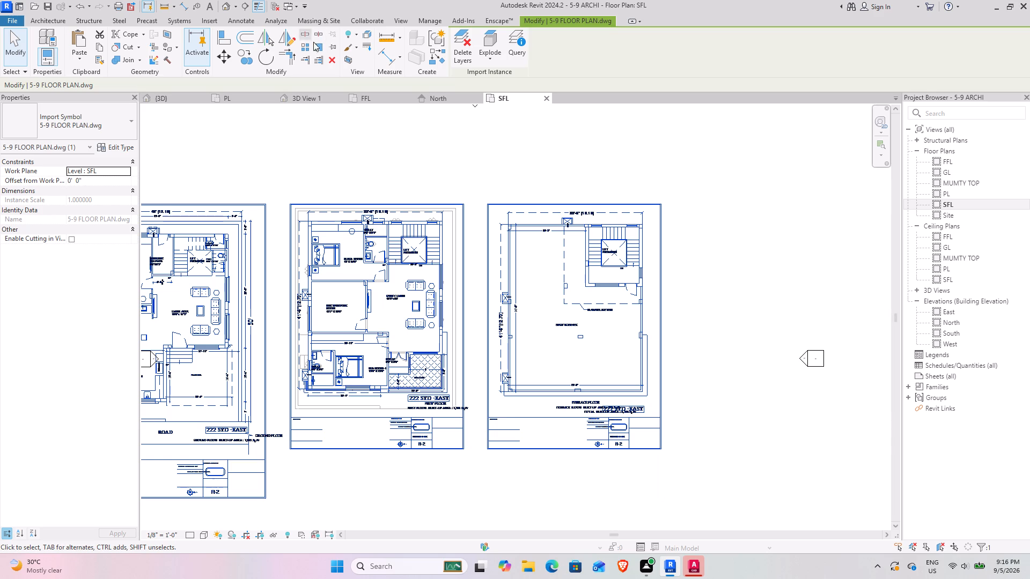
{"action": "left_click", "coordinate": [222, 55]}
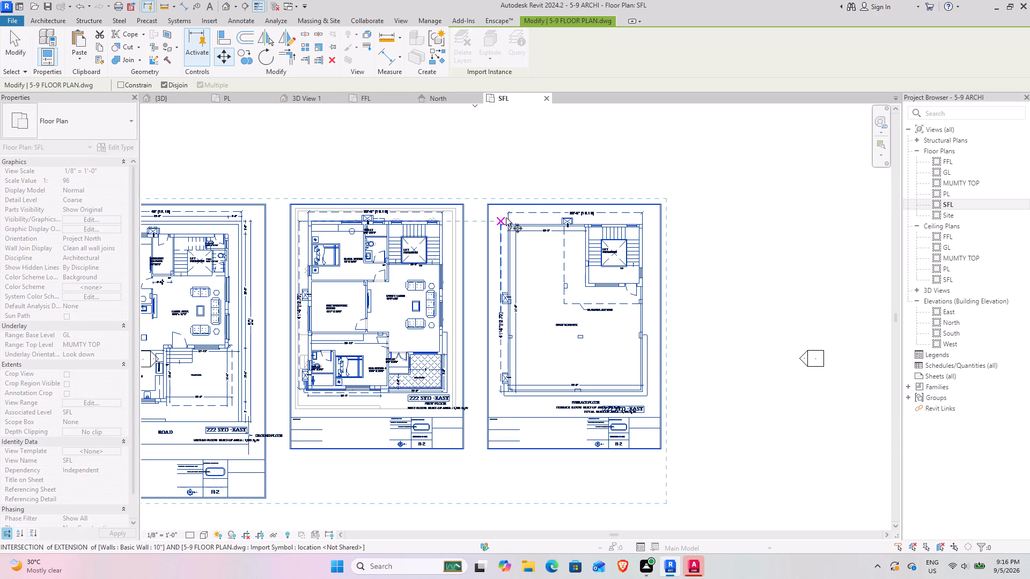
{"action": "scroll", "coordinate": [507, 219], "scroll_direction": "up", "scroll_amount": 13}
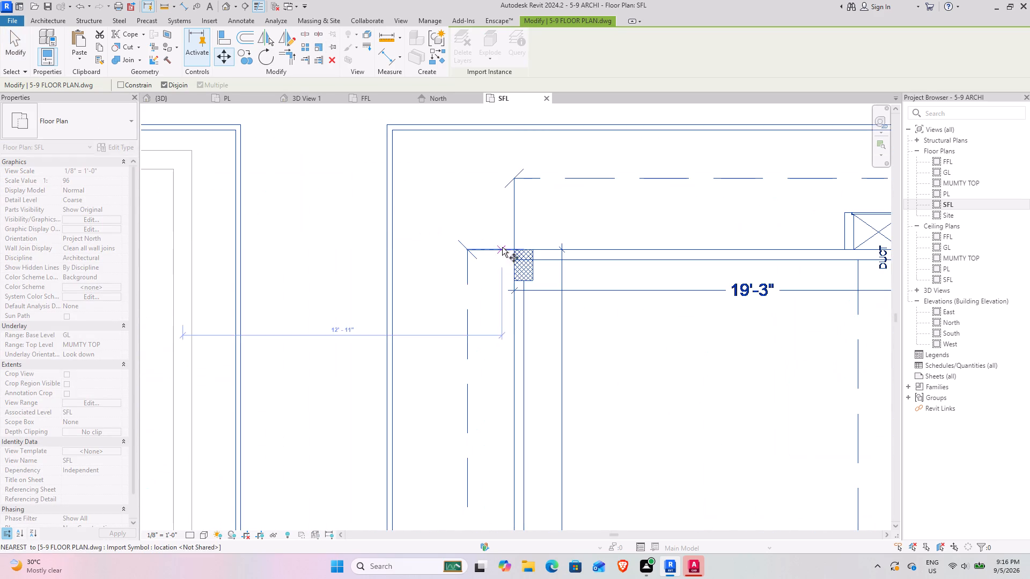
{"action": "left_click", "coordinate": [514, 247]}
{"action": "scroll", "coordinate": [376, 260], "scroll_direction": "down", "scroll_amount": 5}
{"action": "middle_click_drag", "start_coordinate": [319, 270], "coordinate": [661, 261]}
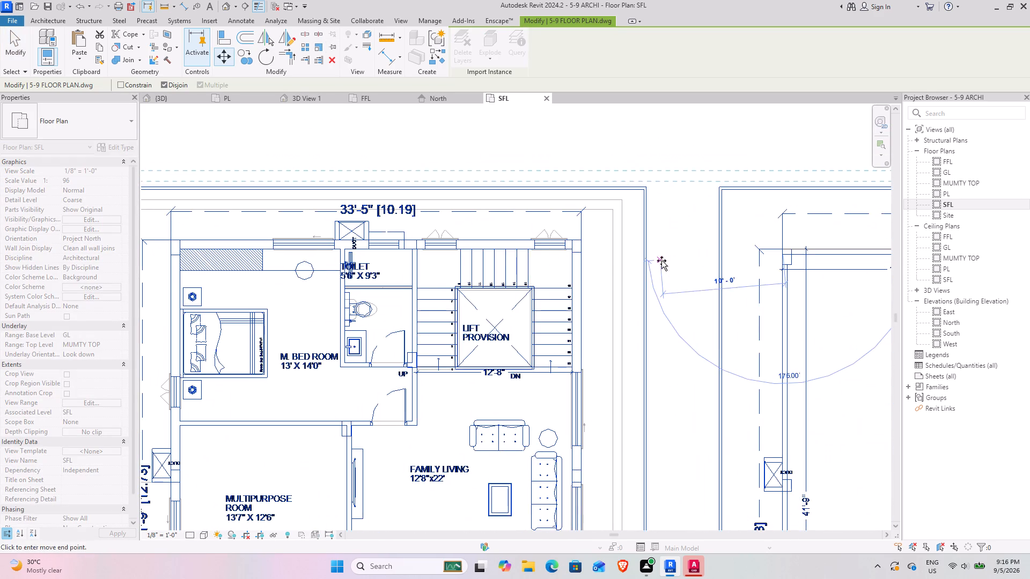
{"action": "scroll", "coordinate": [170, 238], "scroll_direction": "up", "scroll_amount": 9}
{"action": "left_click", "coordinate": [170, 238]}
{"action": "scroll", "coordinate": [281, 255], "scroll_direction": "down", "scroll_amount": 4}
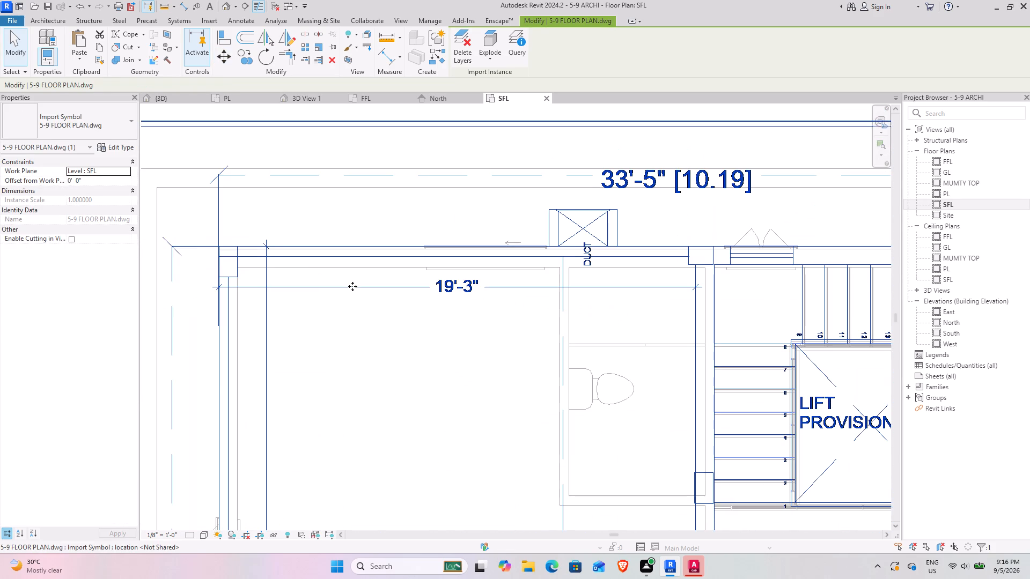
{"action": "middle_click_drag", "start_coordinate": [352, 286], "coordinate": [366, 304]}
{"action": "key", "text": "Escape"}
{"action": "key", "text": "Escape"}
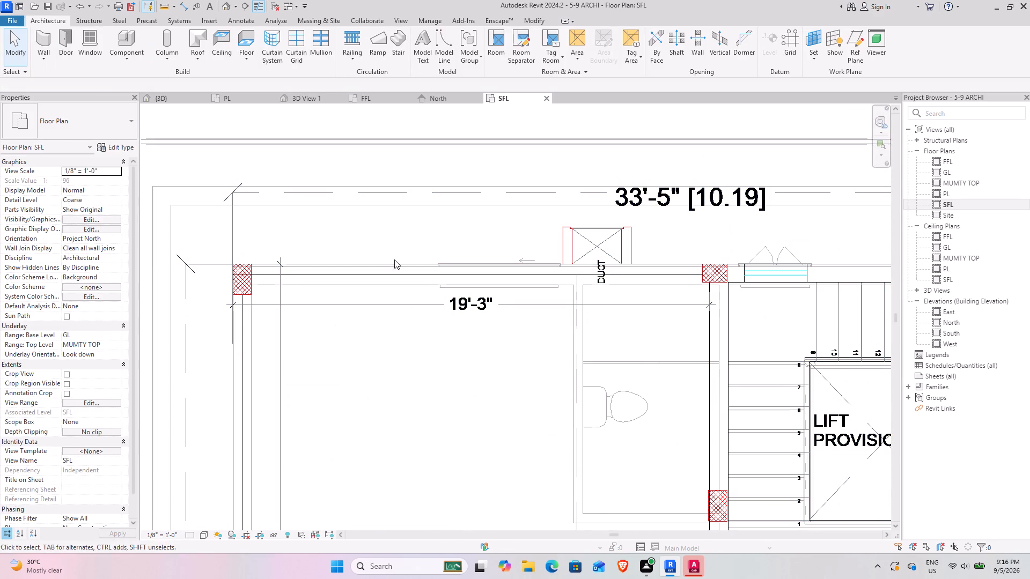
Examine how the terrace-floor drawing lines up with the underlaid first-floor walls, windows and staircase in the SFL plan.
{"action": "scroll", "coordinate": [331, 274], "scroll_direction": "down", "scroll_amount": 5}
{"action": "middle_click_drag", "start_coordinate": [345, 361], "coordinate": [317, 251]}
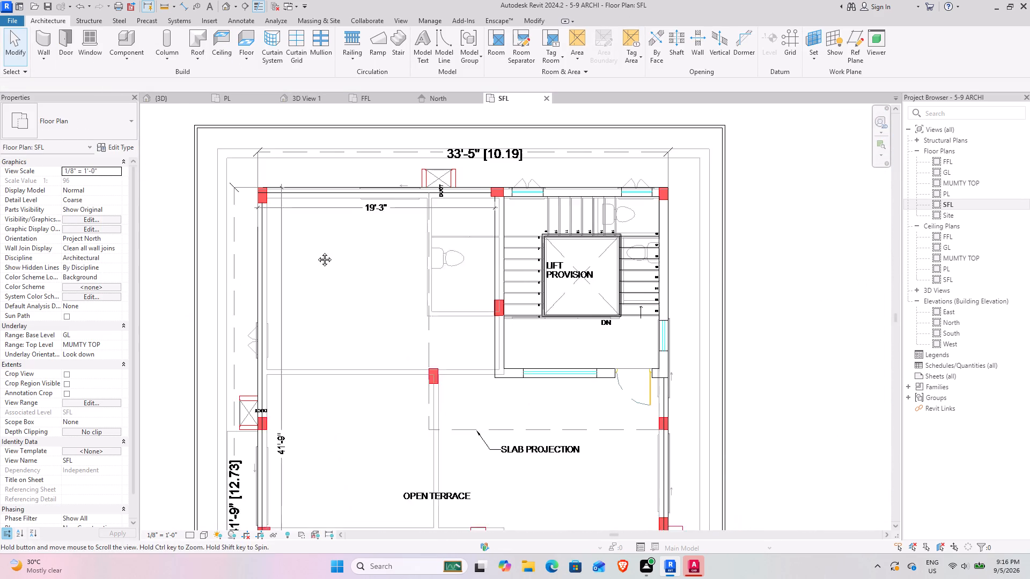
{"action": "middle_click_drag", "start_coordinate": [317, 251], "coordinate": [315, 247]}
{"action": "middle_click_drag", "start_coordinate": [373, 383], "coordinate": [379, 241]}
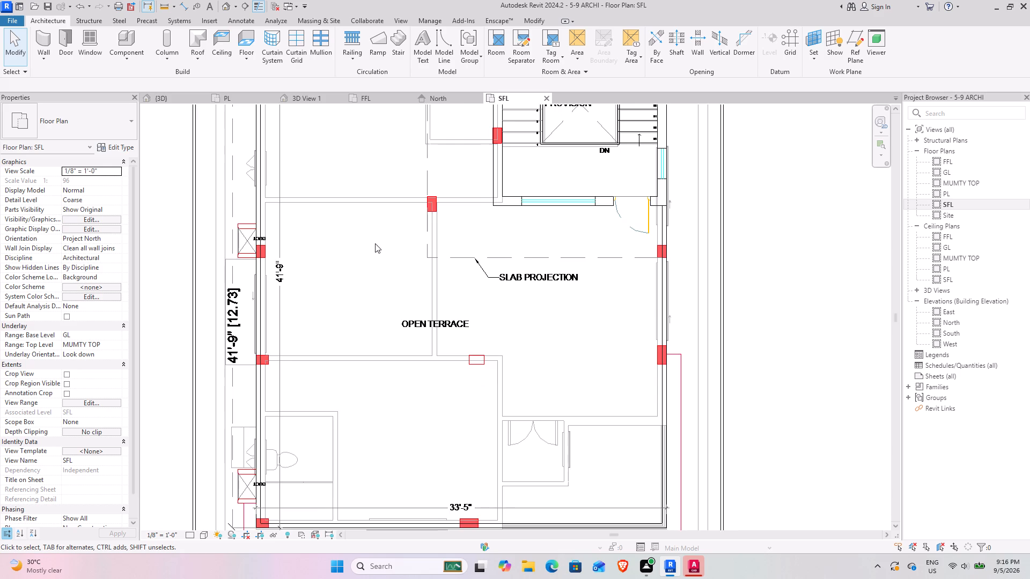
{"action": "scroll", "coordinate": [342, 300], "scroll_direction": "down", "scroll_amount": 2}
{"action": "scroll", "coordinate": [573, 399], "scroll_direction": "up", "scroll_amount": 2}
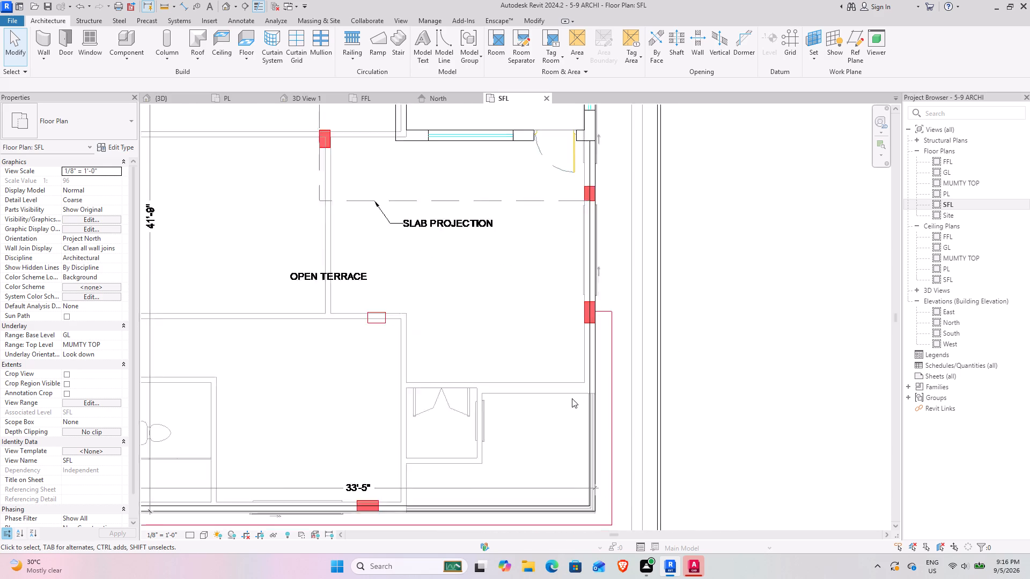
{"action": "scroll", "coordinate": [572, 398], "scroll_direction": "up", "scroll_amount": 6}
{"action": "scroll", "coordinate": [476, 309], "scroll_direction": "down", "scroll_amount": 2}
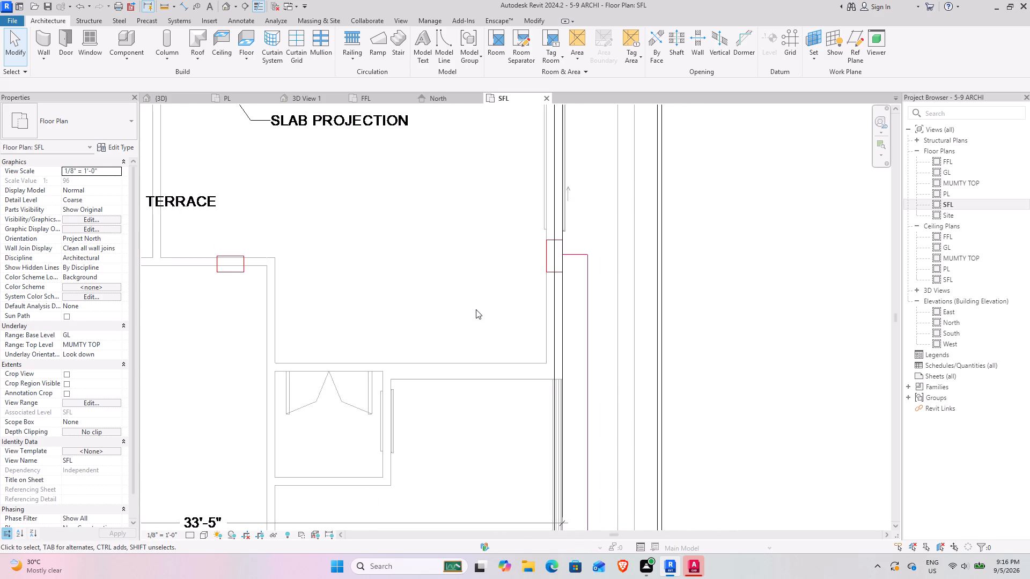
{"action": "middle_click_drag", "start_coordinate": [514, 269], "coordinate": [466, 411]}
{"action": "middle_click_drag", "start_coordinate": [502, 257], "coordinate": [502, 443]}
{"action": "scroll", "coordinate": [430, 286], "scroll_direction": "down", "scroll_amount": 3}
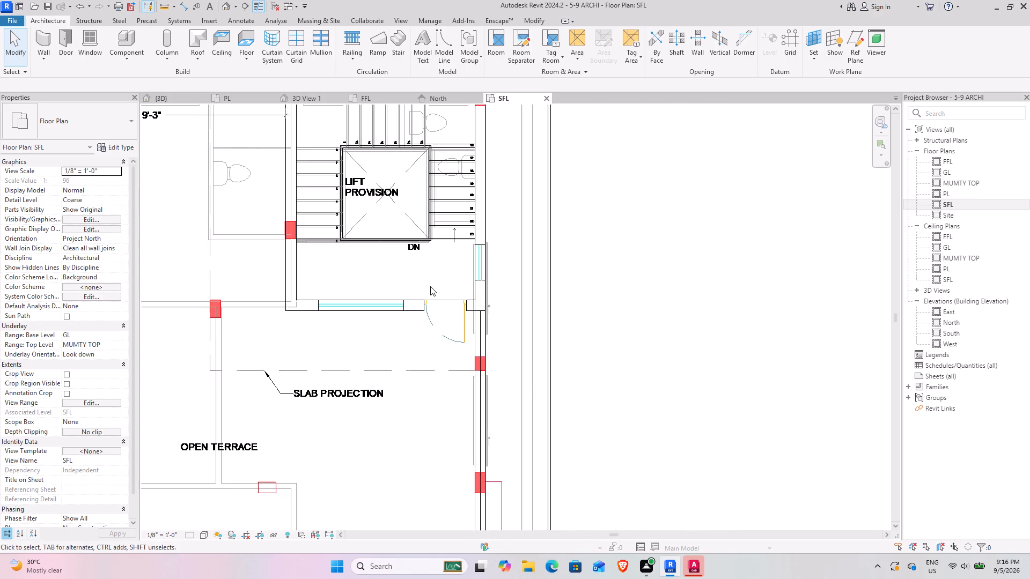
{"action": "middle_click_drag", "start_coordinate": [431, 286], "coordinate": [444, 373]}
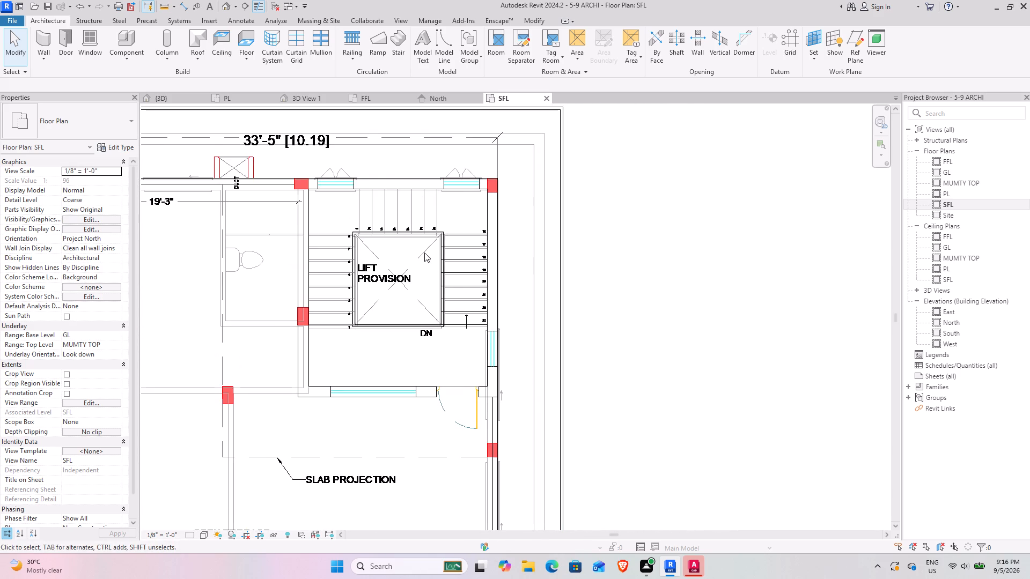
{"action": "middle_click_drag", "start_coordinate": [377, 223], "coordinate": [696, 218]}
{"action": "scroll", "coordinate": [405, 166], "scroll_direction": "up", "scroll_amount": 7}
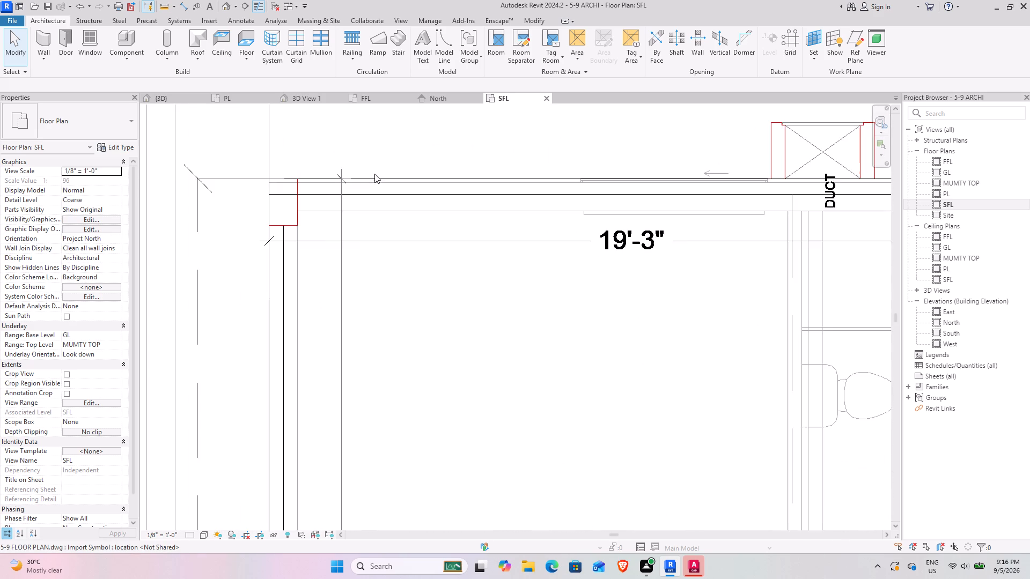
{"action": "scroll", "coordinate": [344, 174], "scroll_direction": "up", "scroll_amount": 4}
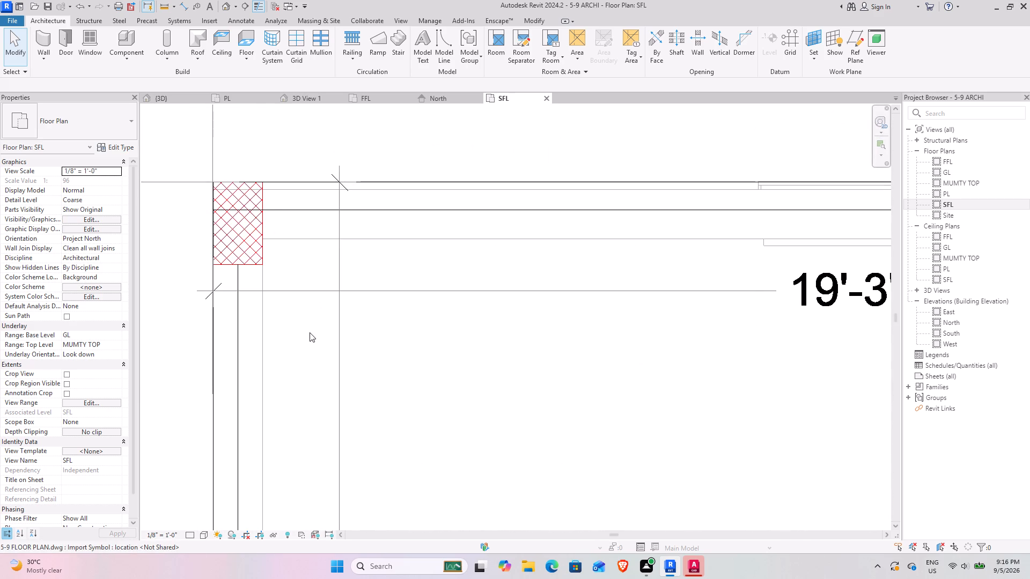
{"action": "scroll", "coordinate": [310, 332], "scroll_direction": "down", "scroll_amount": 9}
{"action": "left_click", "coordinate": [409, 330]}
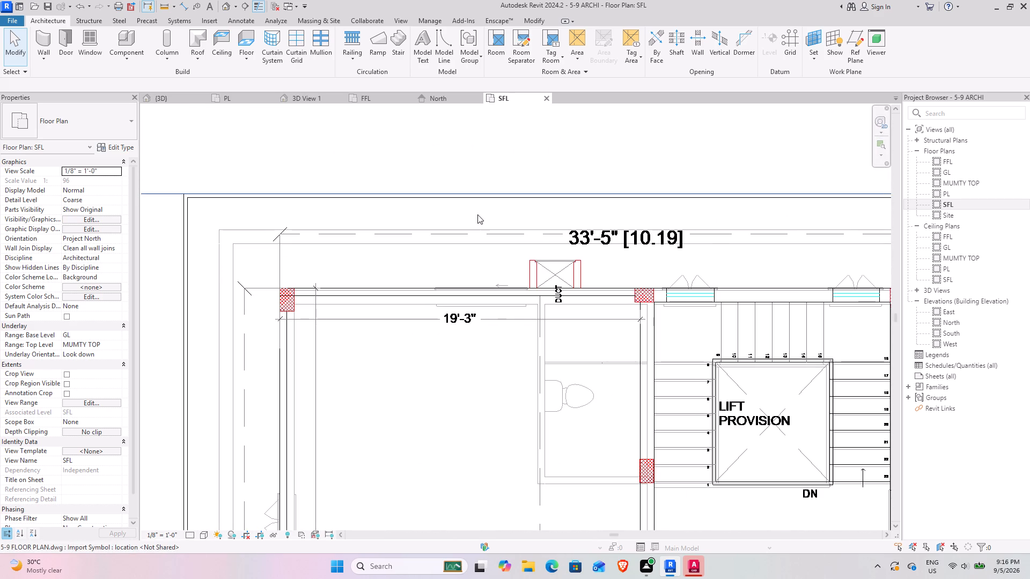
{"action": "left_click", "coordinate": [475, 211]}
{"action": "scroll", "coordinate": [582, 217], "scroll_direction": "down", "scroll_amount": 11}
{"action": "left_click", "coordinate": [801, 314]}
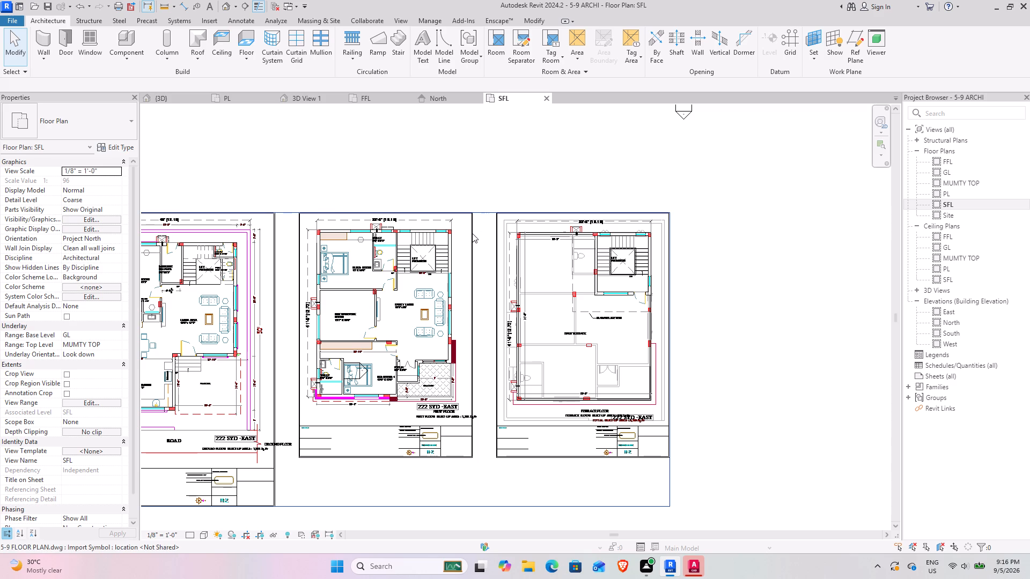
Move the imported DWG slightly south so its north-west column corner meets the outer face of the underlaid north wall.
{"action": "left_click", "coordinate": [472, 233]}
{"action": "scroll", "coordinate": [545, 225], "scroll_direction": "up", "scroll_amount": 10}
{"action": "scroll", "coordinate": [498, 223], "scroll_direction": "up", "scroll_amount": 4}
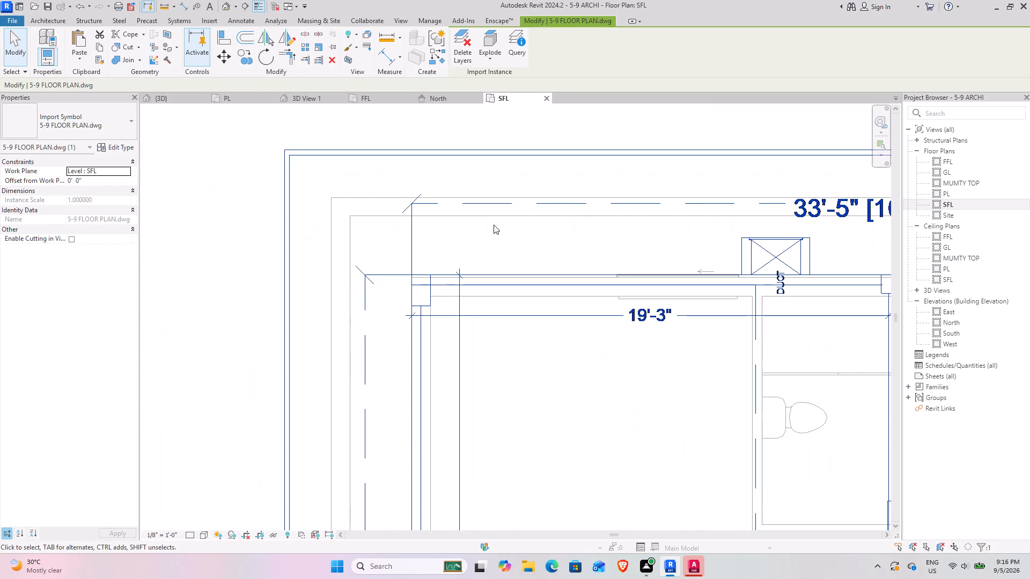
{"action": "scroll", "coordinate": [488, 255], "scroll_direction": "down", "scroll_amount": 4}
{"action": "middle_click_drag", "start_coordinate": [582, 270], "coordinate": [364, 250]}
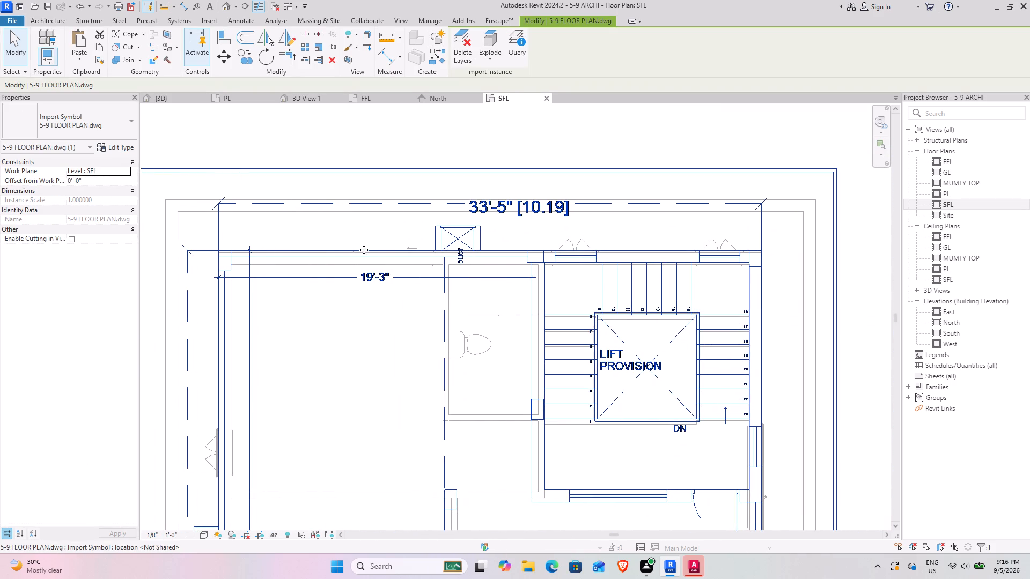
{"action": "scroll", "coordinate": [720, 266], "scroll_direction": "up", "scroll_amount": 8}
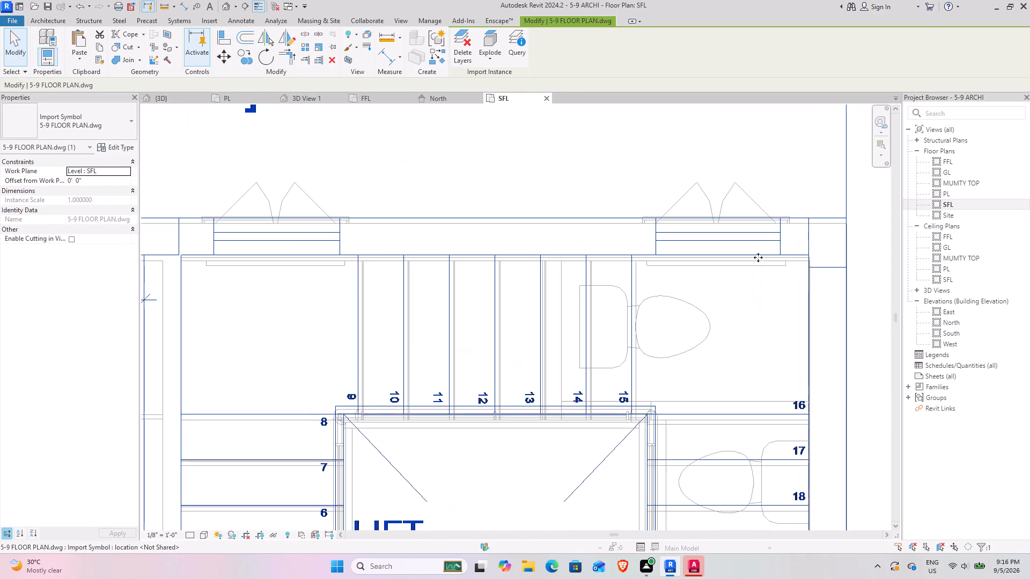
{"action": "middle_click_drag", "start_coordinate": [754, 256], "coordinate": [539, 299]}
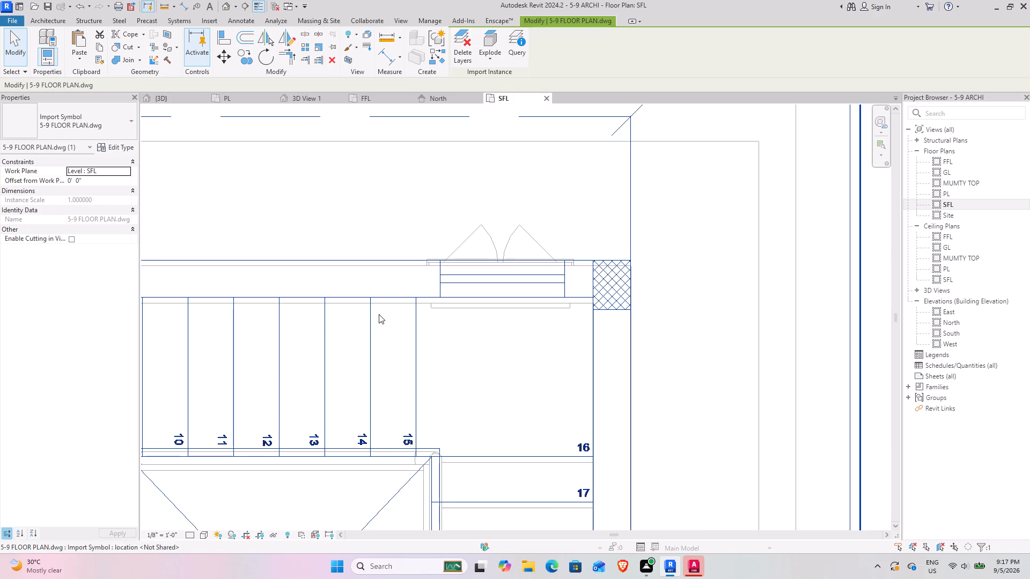
{"action": "scroll", "coordinate": [286, 322], "scroll_direction": "down", "scroll_amount": 3}
{"action": "middle_click_drag", "start_coordinate": [278, 323], "coordinate": [339, 335]}
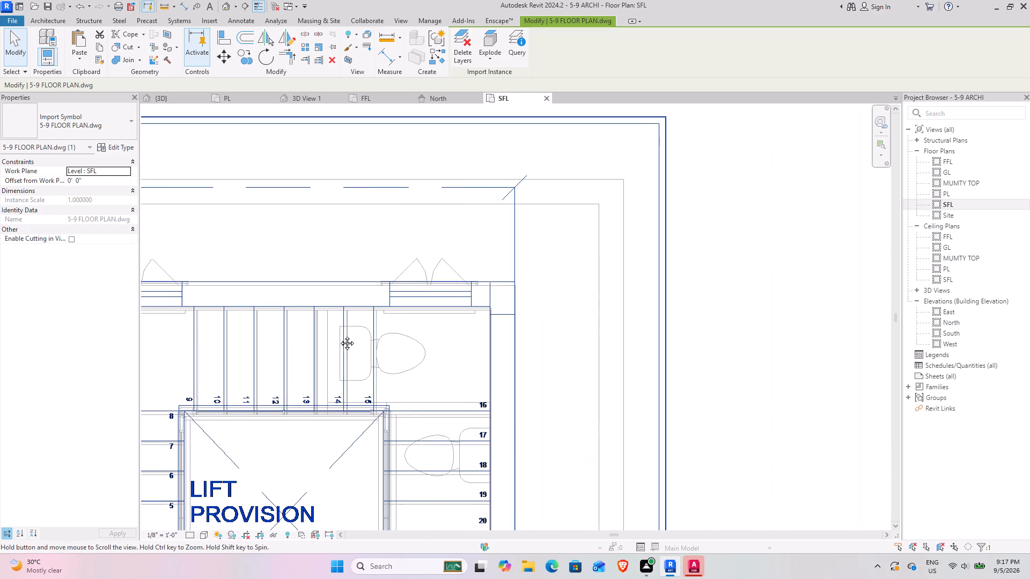
{"action": "middle_click_drag", "start_coordinate": [339, 335], "coordinate": [798, 334]}
{"action": "middle_click_drag", "start_coordinate": [279, 328], "coordinate": [751, 322]}
{"action": "scroll", "coordinate": [460, 301], "scroll_direction": "up", "scroll_amount": 3}
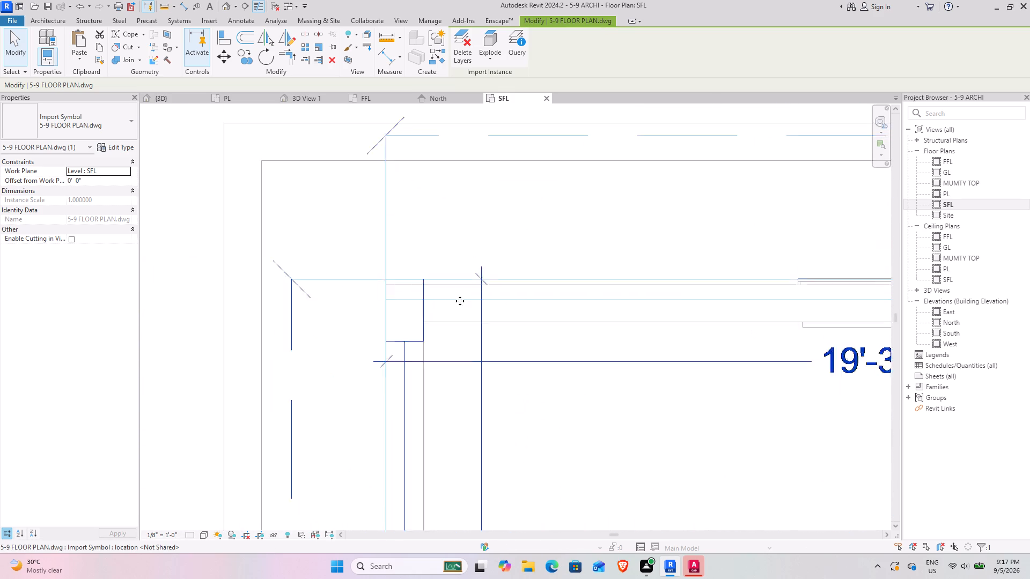
{"action": "scroll", "coordinate": [460, 301], "scroll_direction": "up", "scroll_amount": 5}
{"action": "scroll", "coordinate": [453, 327], "scroll_direction": "down", "scroll_amount": 7}
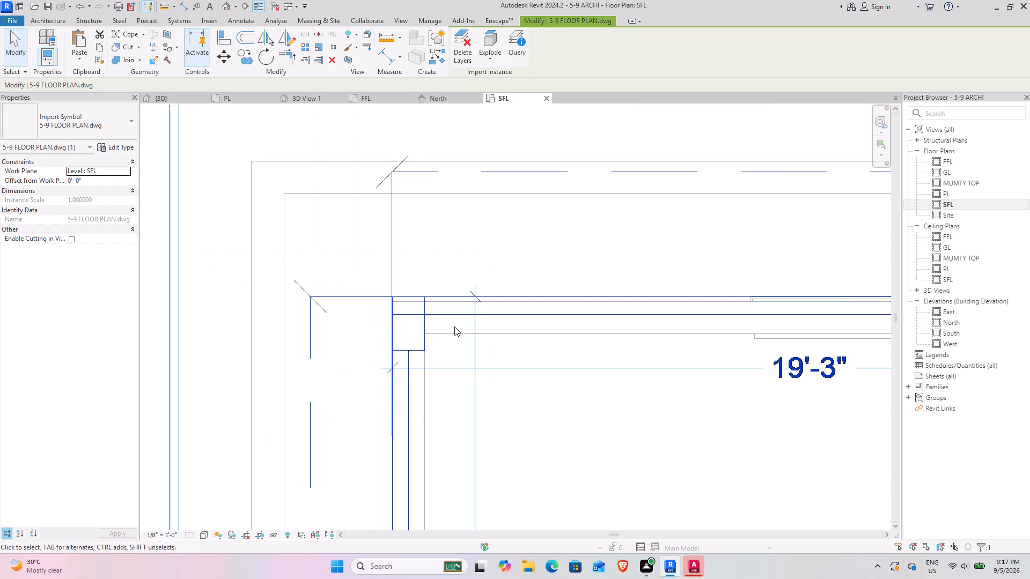
{"action": "middle_click_drag", "start_coordinate": [610, 329], "coordinate": [521, 309]}
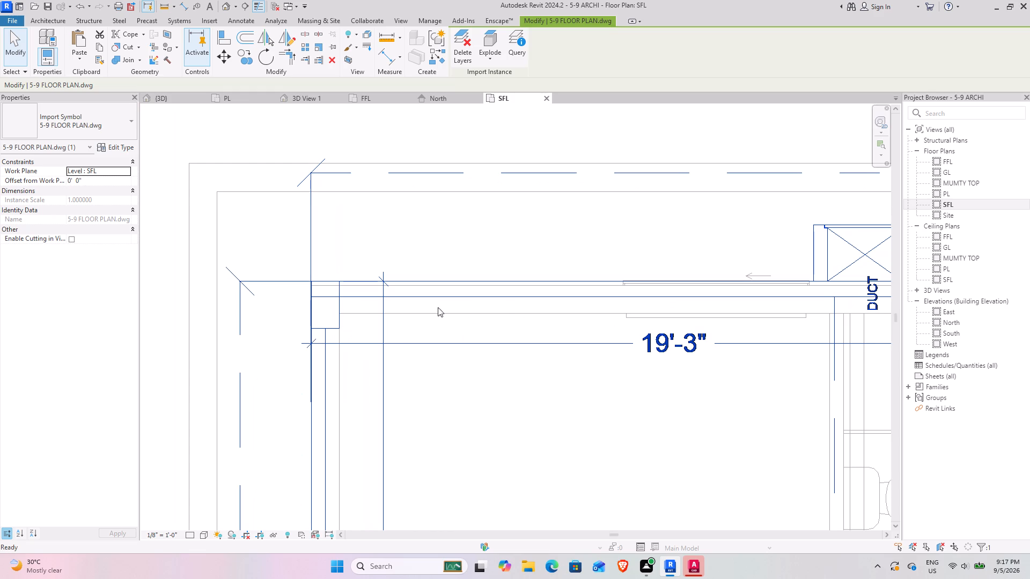
{"action": "scroll", "coordinate": [315, 263], "scroll_direction": "up", "scroll_amount": 7}
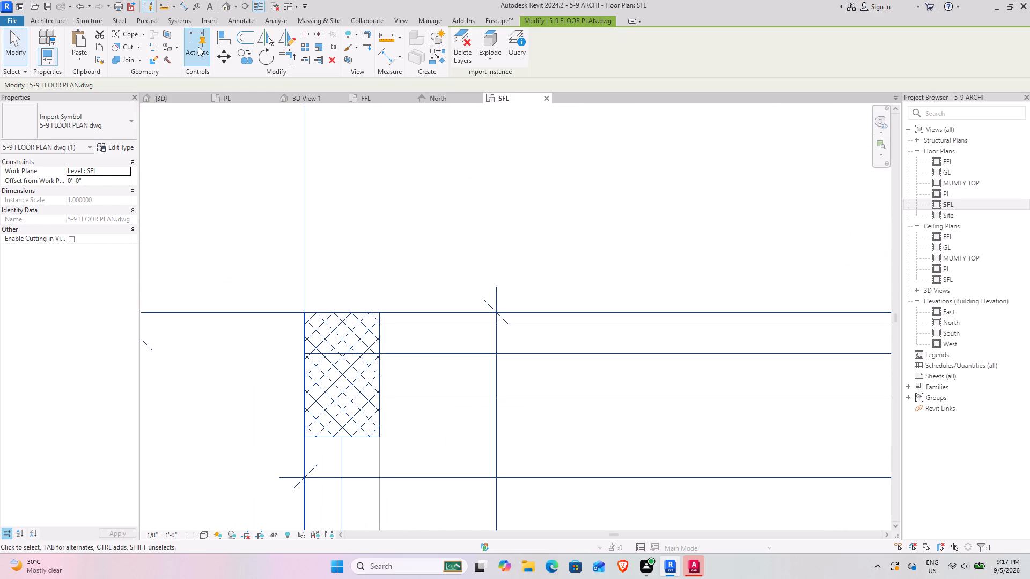
{"action": "left_click", "coordinate": [214, 49]}
{"action": "left_click", "coordinate": [223, 54]}
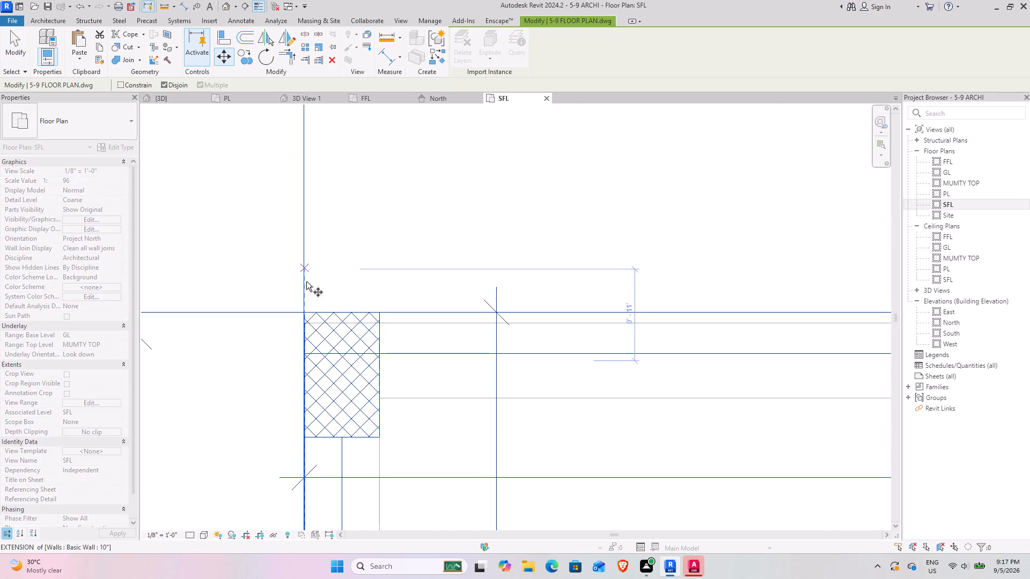
{"action": "left_click", "coordinate": [301, 313]}
{"action": "left_click", "coordinate": [305, 322]}
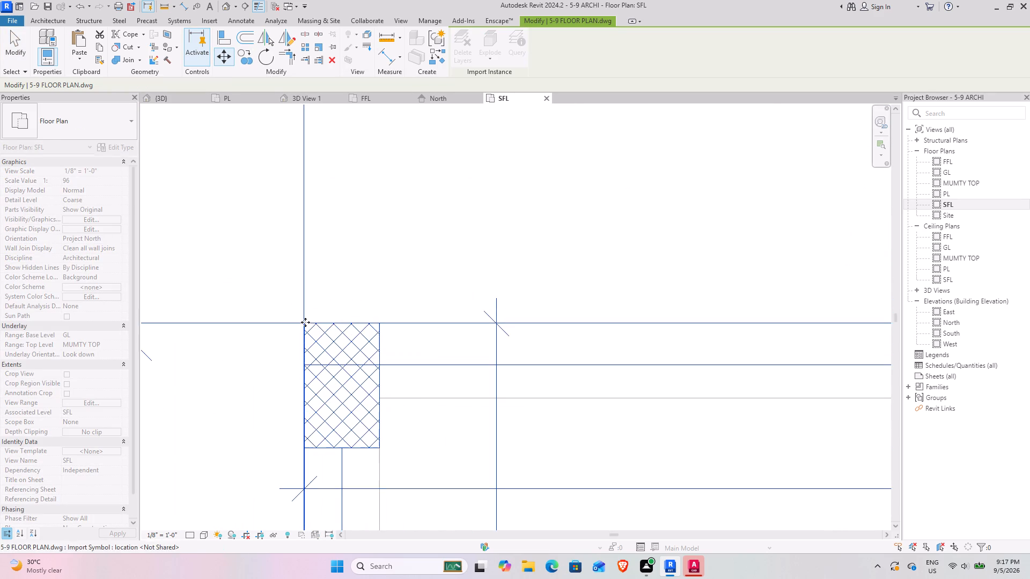
{"action": "scroll", "coordinate": [399, 332], "scroll_direction": "down", "scroll_amount": 5}
{"action": "middle_click_drag", "start_coordinate": [476, 368], "coordinate": [388, 281]}
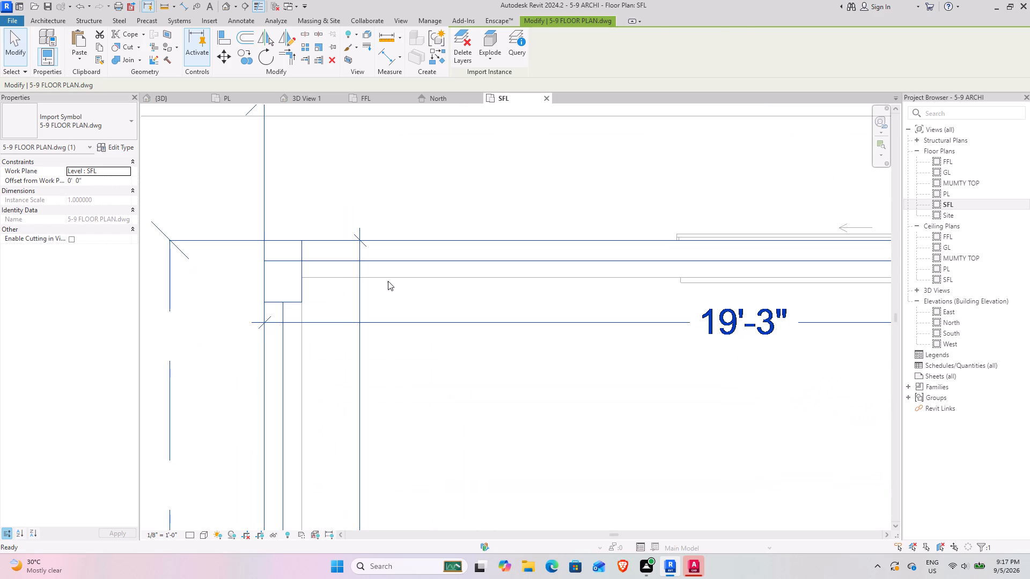
{"action": "key", "text": "Escape"}
{"action": "key", "text": "Escape"}
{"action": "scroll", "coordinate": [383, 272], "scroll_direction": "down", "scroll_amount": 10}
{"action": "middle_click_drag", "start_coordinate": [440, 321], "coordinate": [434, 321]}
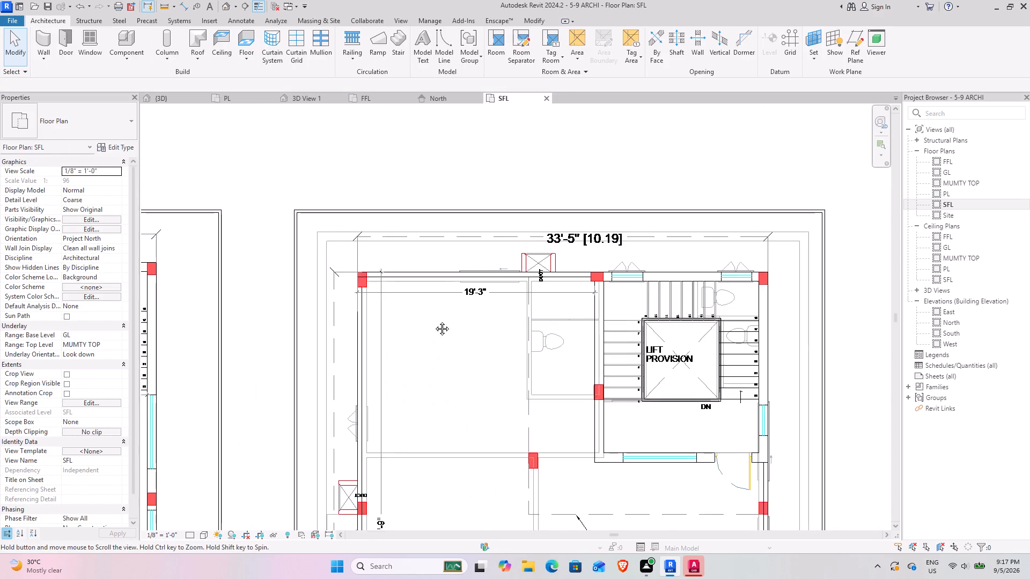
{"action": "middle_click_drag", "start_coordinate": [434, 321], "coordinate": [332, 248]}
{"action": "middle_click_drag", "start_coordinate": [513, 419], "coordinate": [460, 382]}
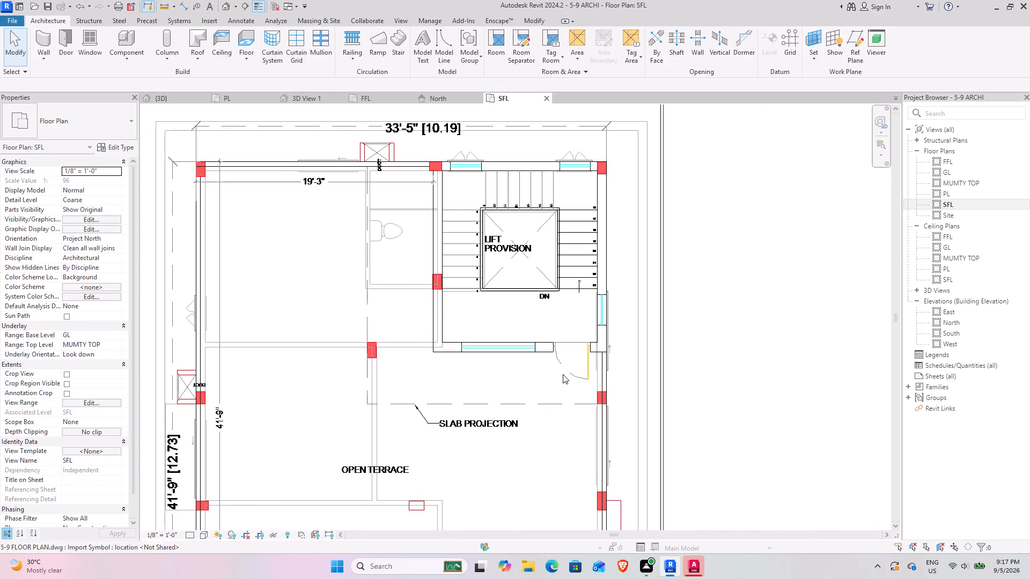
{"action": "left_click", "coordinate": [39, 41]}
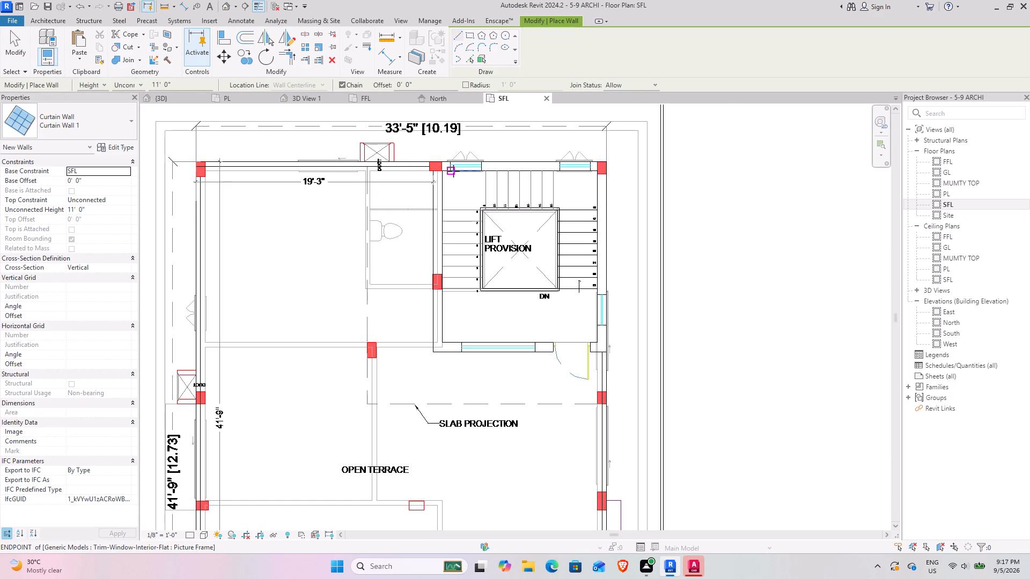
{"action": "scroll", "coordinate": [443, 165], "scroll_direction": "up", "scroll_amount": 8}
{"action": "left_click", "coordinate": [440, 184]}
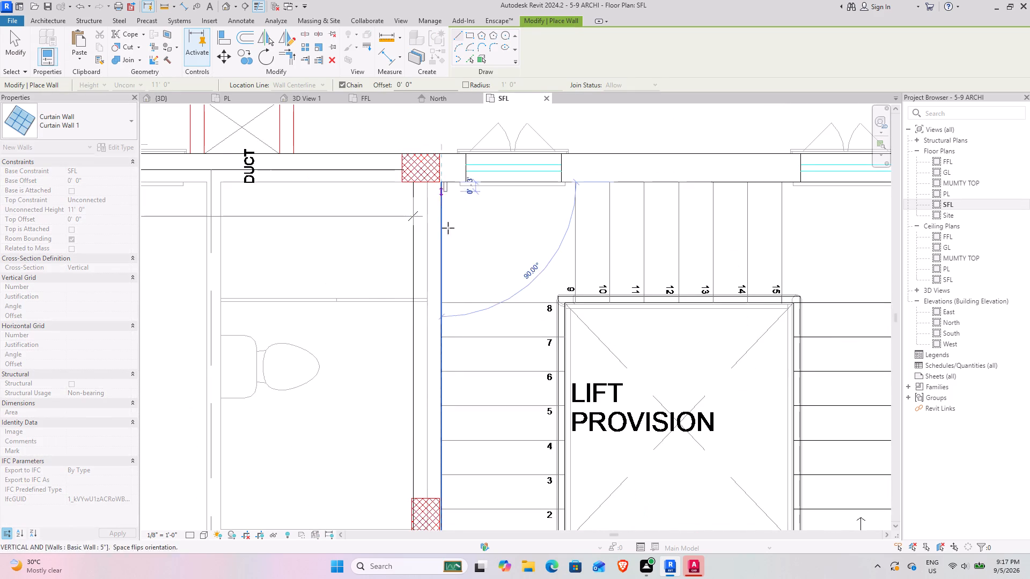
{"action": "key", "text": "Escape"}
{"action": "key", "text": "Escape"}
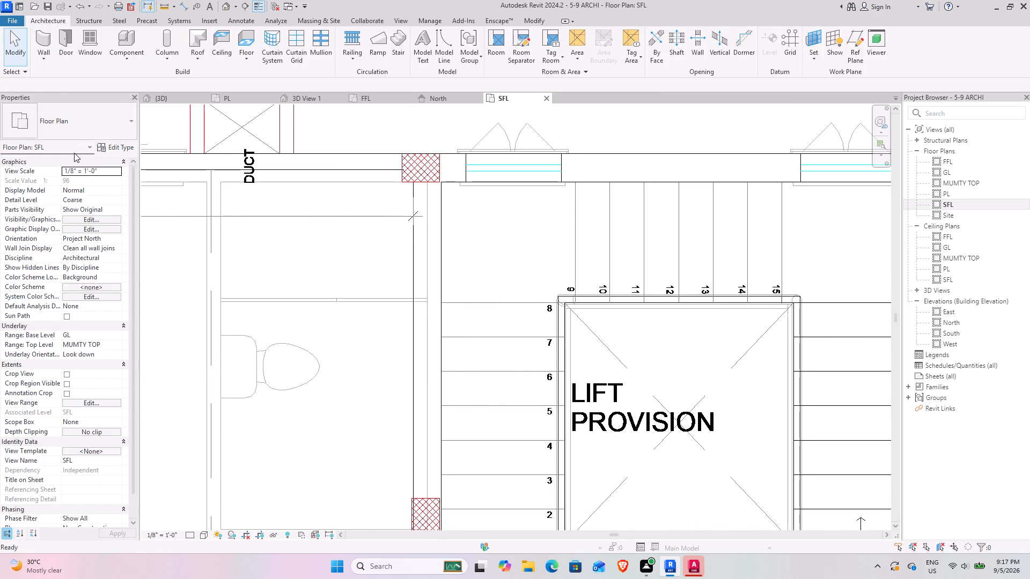
Choose the Basic Wall 10" type for new walls in the SFL plan.
{"action": "left_click", "coordinate": [44, 38]}
{"action": "left_click", "coordinate": [85, 124]}
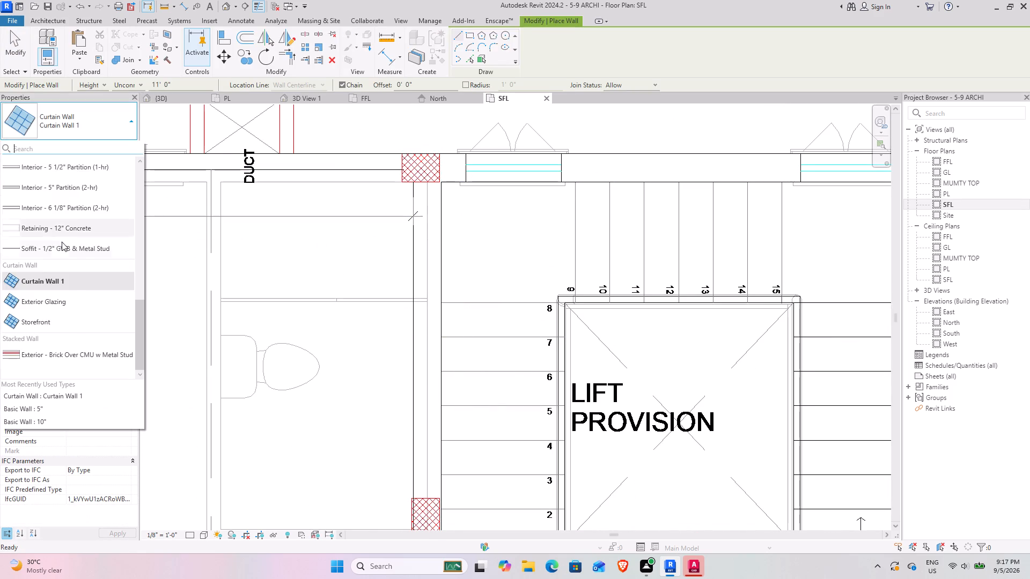
{"action": "scroll", "coordinate": [62, 244], "scroll_direction": "up", "scroll_amount": 4}
{"action": "left_click", "coordinate": [56, 201]}
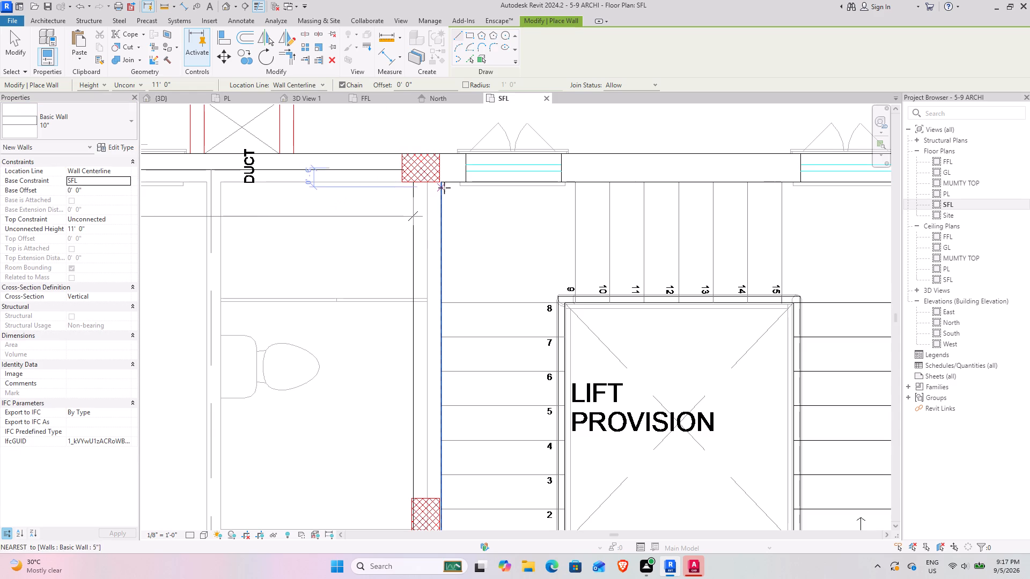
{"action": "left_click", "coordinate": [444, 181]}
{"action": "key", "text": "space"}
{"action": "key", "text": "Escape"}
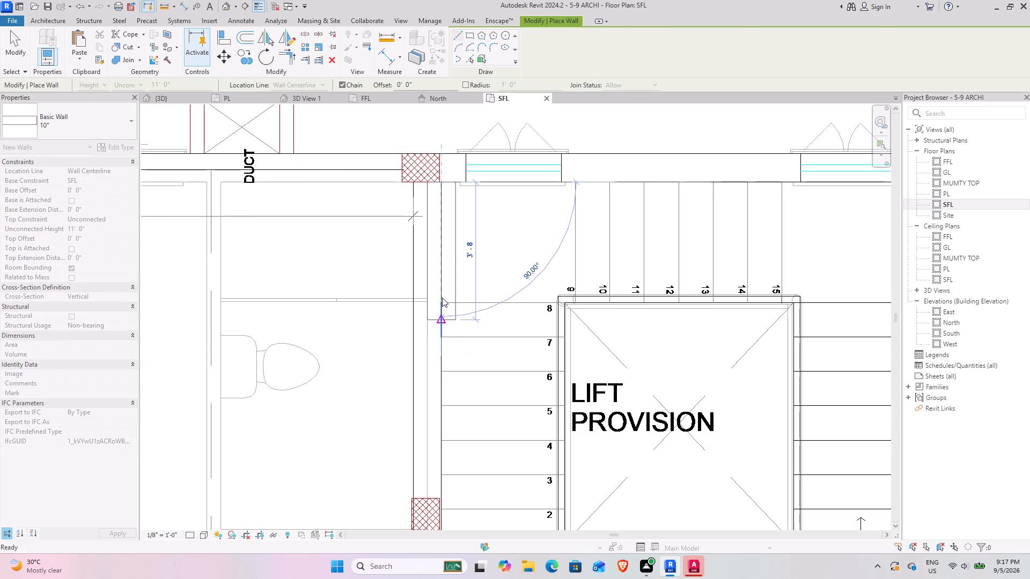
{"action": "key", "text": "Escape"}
With location line Finish Face: Exterior, draw the staircase room's 10" west and south walls, tracing their inner faces on the DWG.
{"action": "left_click", "coordinate": [49, 42]}
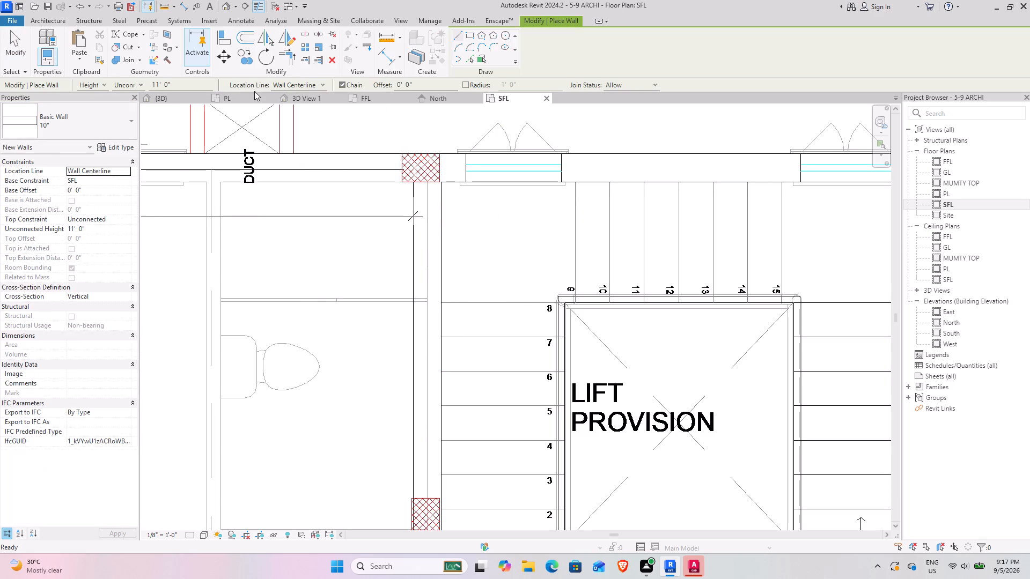
{"action": "left_click", "coordinate": [322, 81]}
{"action": "left_click", "coordinate": [293, 113]}
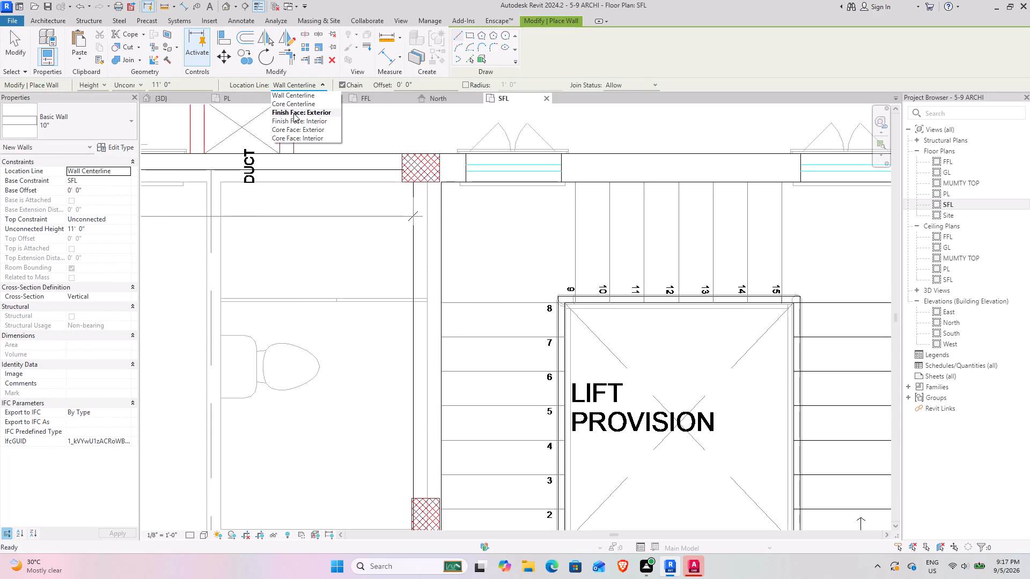
{"action": "left_click", "coordinate": [443, 187]}
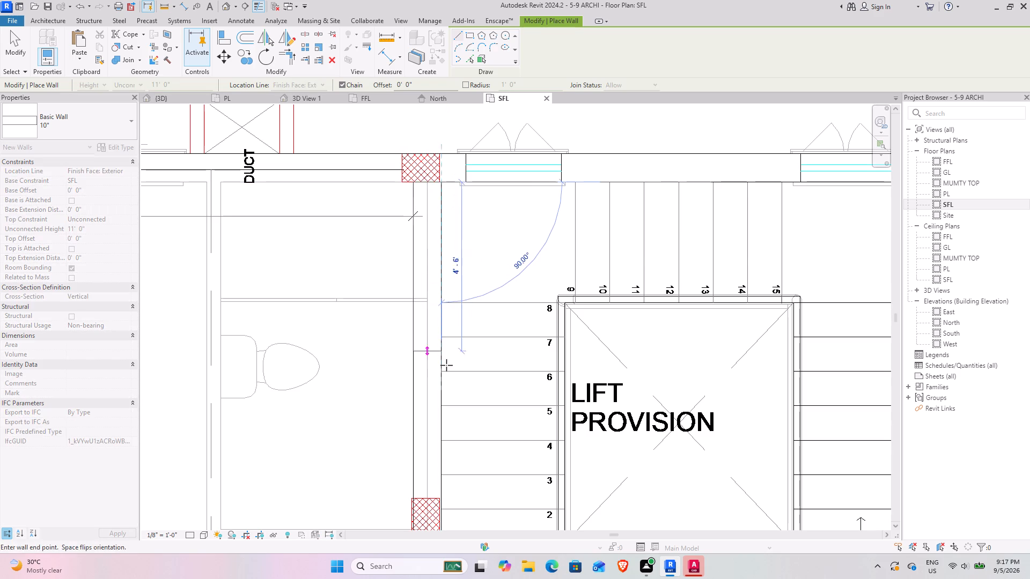
{"action": "scroll", "coordinate": [443, 392], "scroll_direction": "down", "scroll_amount": 3}
{"action": "middle_click_drag", "start_coordinate": [433, 410], "coordinate": [414, 212]}
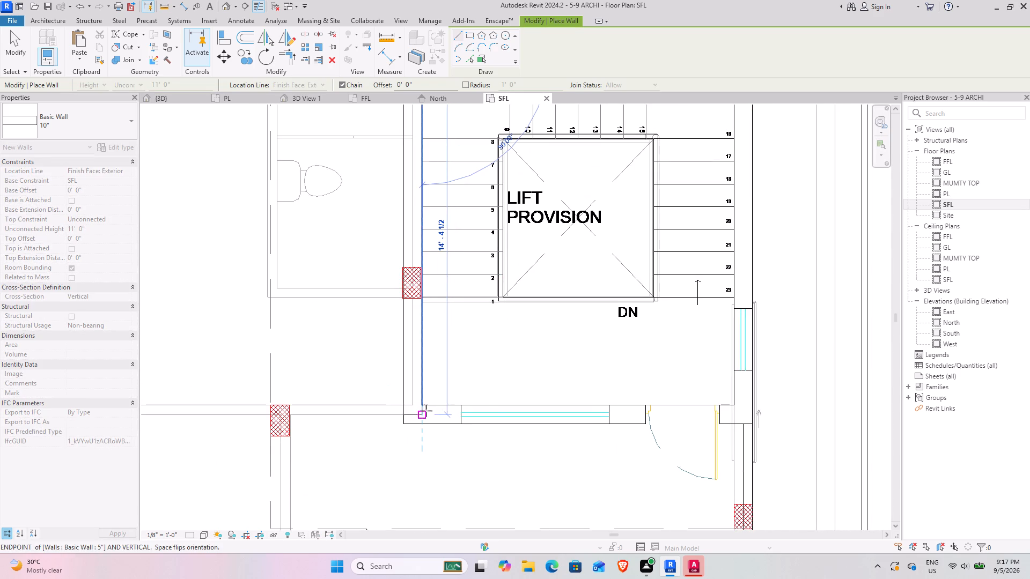
{"action": "left_click", "coordinate": [426, 404]}
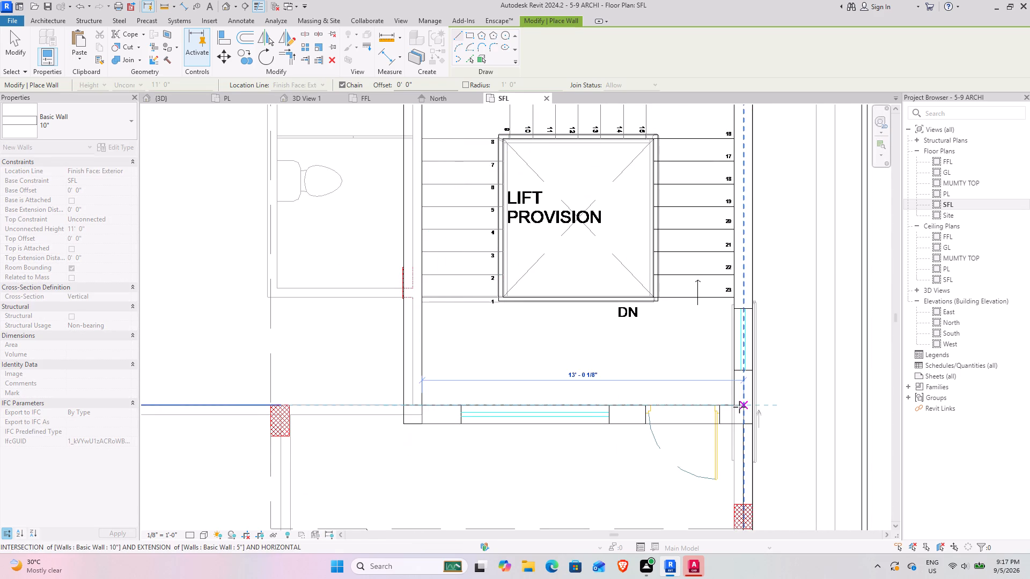
{"action": "scroll", "coordinate": [735, 406], "scroll_direction": "up", "scroll_amount": 6}
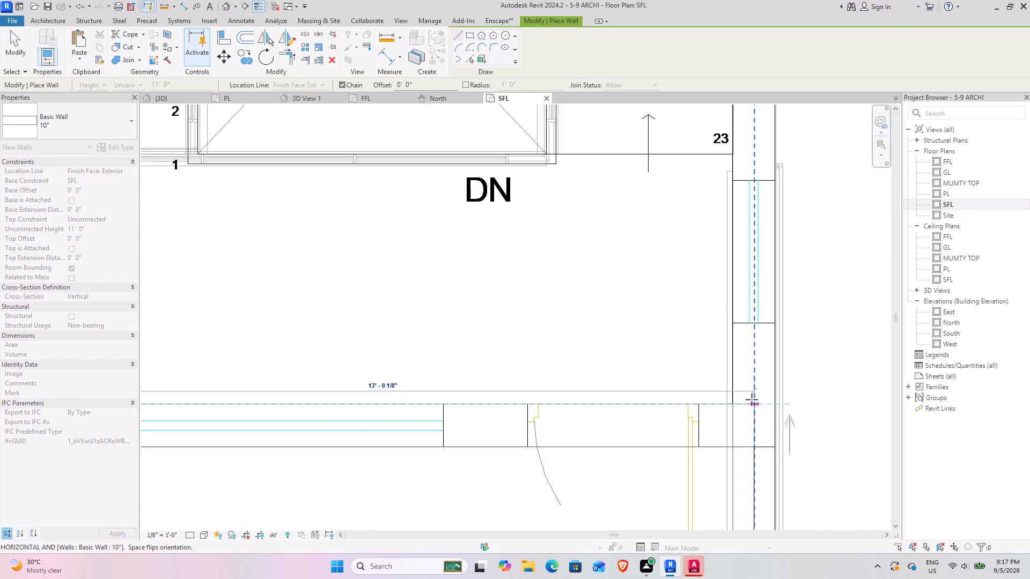
{"action": "left_click", "coordinate": [735, 404]}
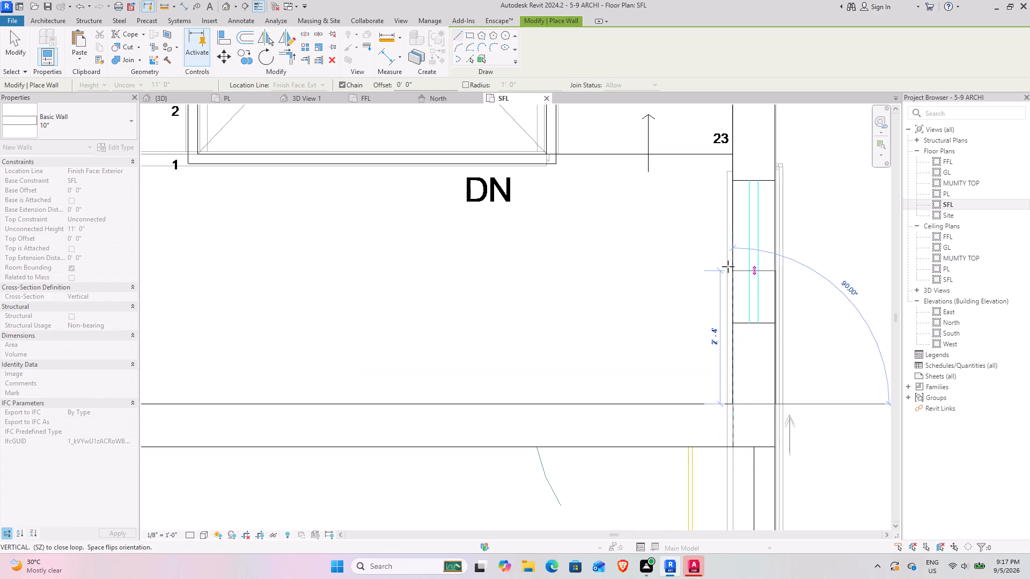
Continue the 10" wall chain along the inner faces of the staircase room's east and north sides, closing it at the north-west inner corner.
{"action": "scroll", "coordinate": [728, 237], "scroll_direction": "down", "scroll_amount": 4}
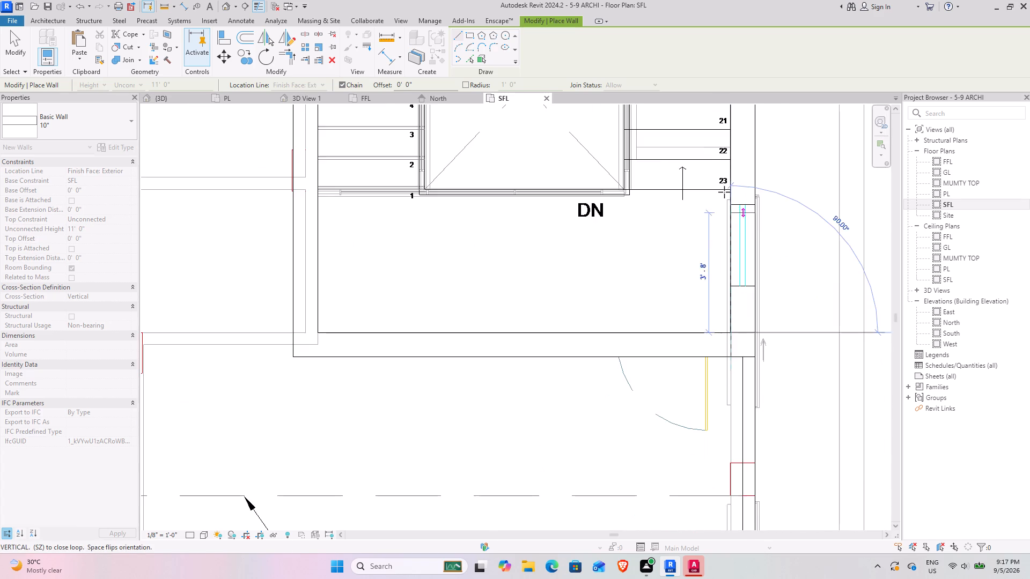
{"action": "middle_click_drag", "start_coordinate": [724, 186], "coordinate": [725, 396]}
{"action": "middle_click_drag", "start_coordinate": [735, 173], "coordinate": [746, 482]}
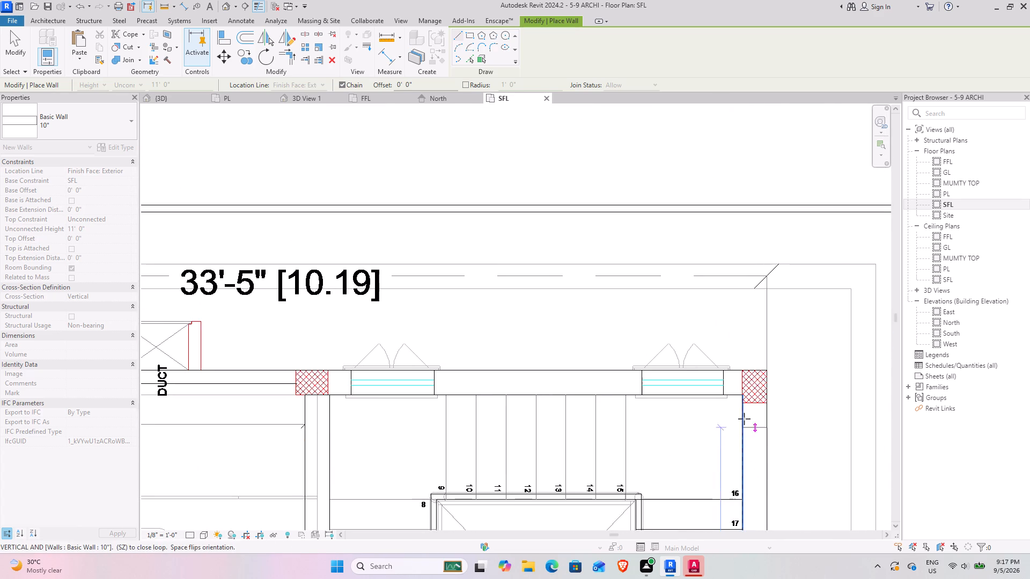
{"action": "scroll", "coordinate": [741, 393], "scroll_direction": "up", "scroll_amount": 4}
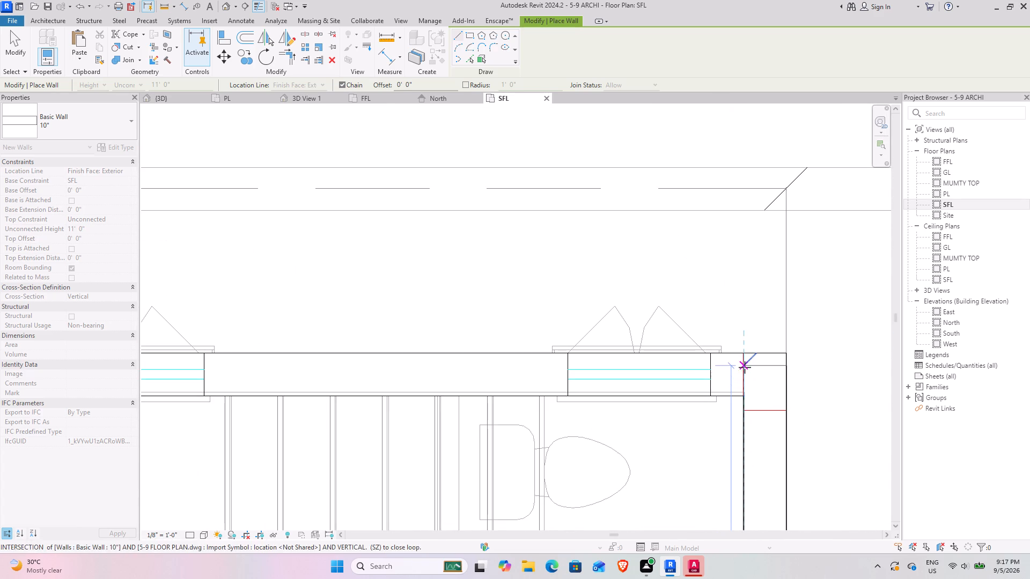
{"action": "left_click", "coordinate": [746, 395]}
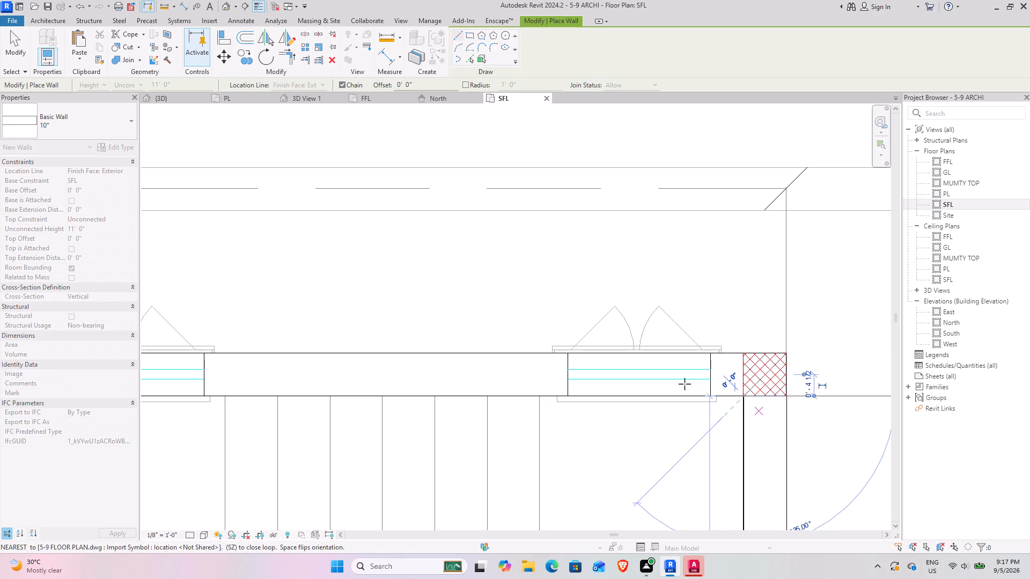
{"action": "middle_click_drag", "start_coordinate": [273, 382], "coordinate": [700, 374]}
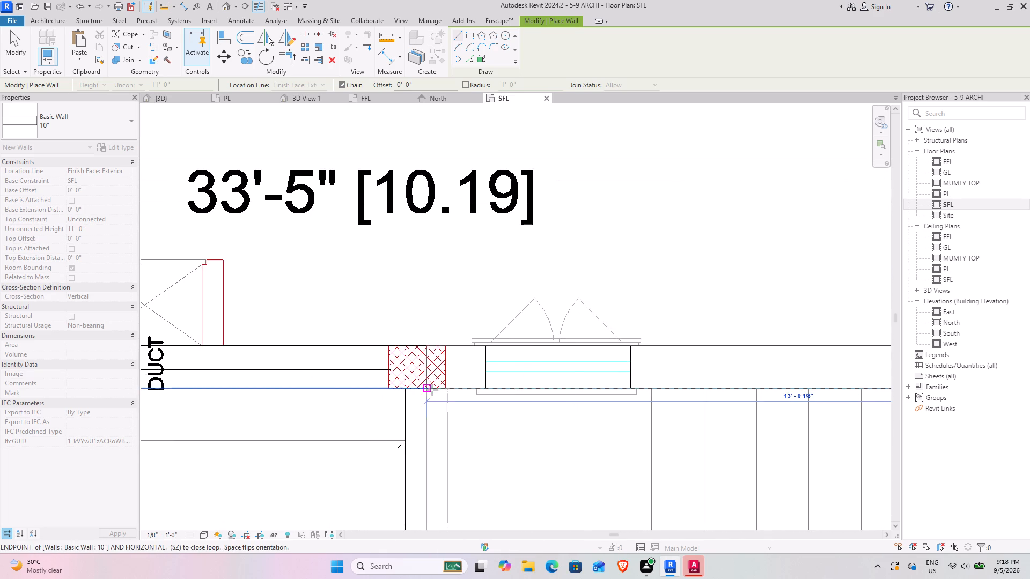
{"action": "left_click", "coordinate": [451, 388]}
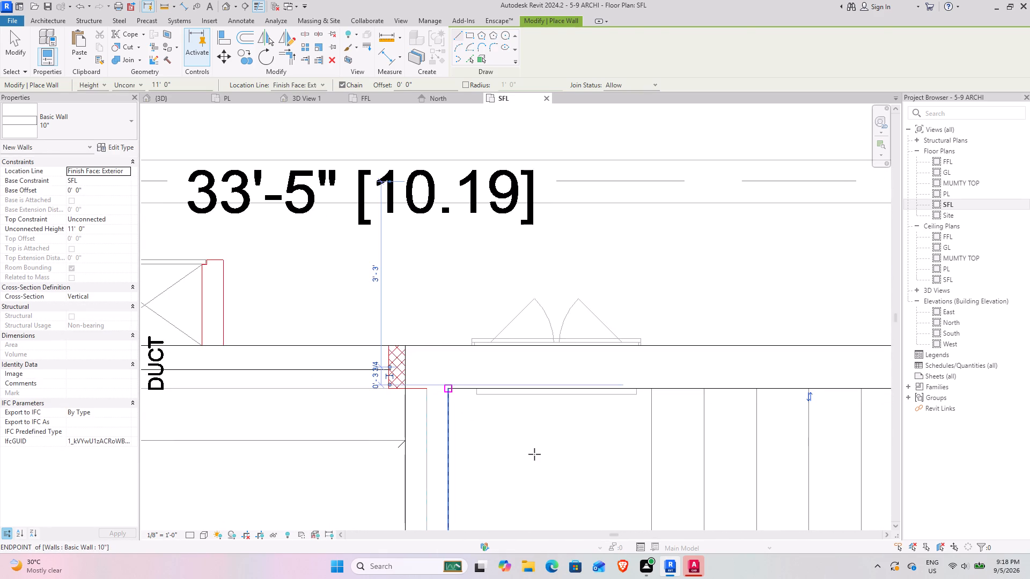
{"action": "key", "text": "Escape"}
{"action": "key", "text": "Escape"}
Draw a Basic Wall 5" along the terrace's north edge, about 19'-3 1/2" from the staircase room to the house's north-west corner, flipped inward.
{"action": "scroll", "coordinate": [534, 454], "scroll_direction": "down", "scroll_amount": 5}
{"action": "middle_click_drag", "start_coordinate": [618, 472], "coordinate": [465, 274]}
{"action": "middle_click_drag", "start_coordinate": [548, 450], "coordinate": [513, 289]}
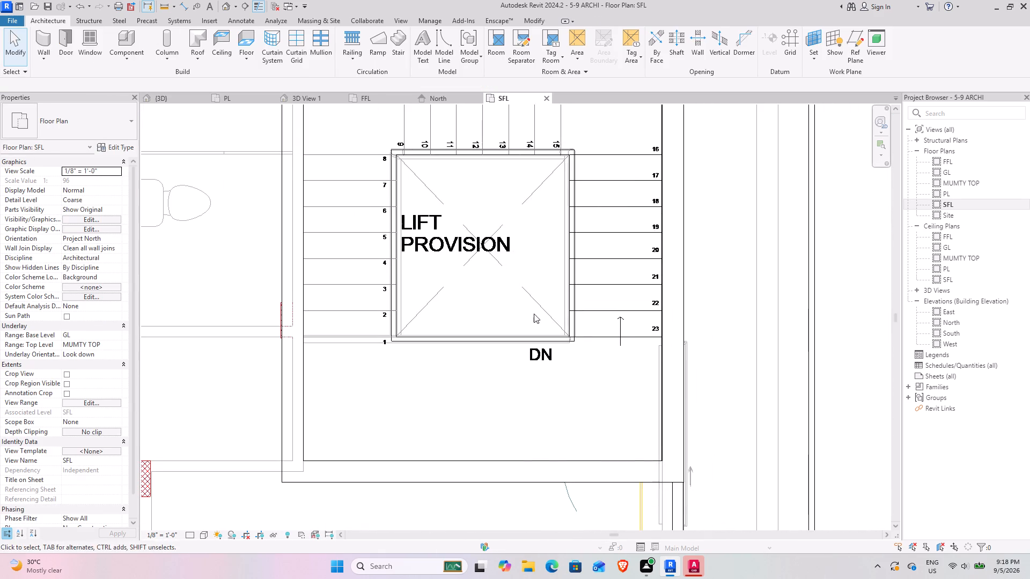
{"action": "scroll", "coordinate": [561, 467], "scroll_direction": "down", "scroll_amount": 4}
{"action": "middle_click_drag", "start_coordinate": [524, 425], "coordinate": [550, 359]}
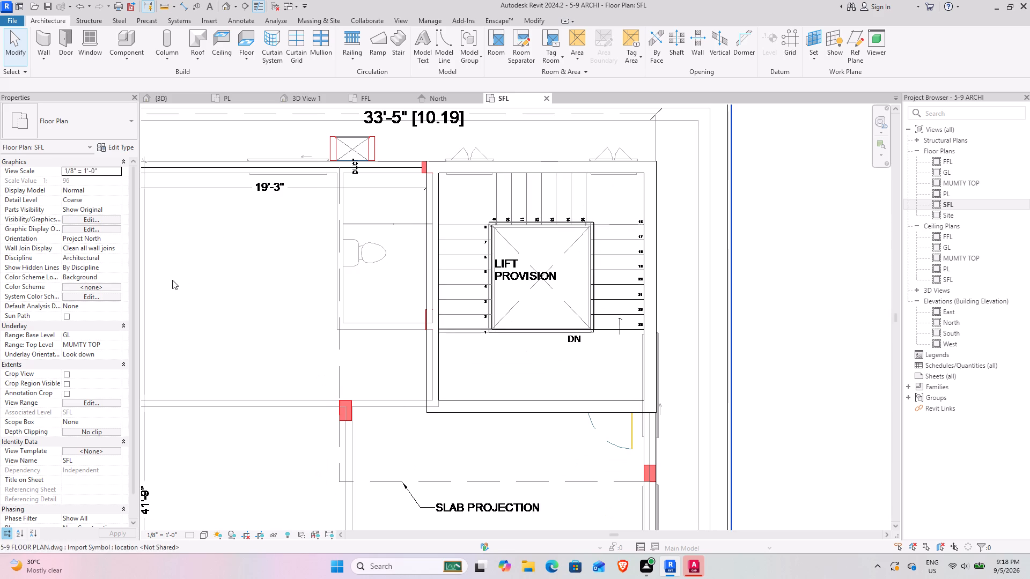
{"action": "middle_click_drag", "start_coordinate": [386, 198], "coordinate": [594, 238]}
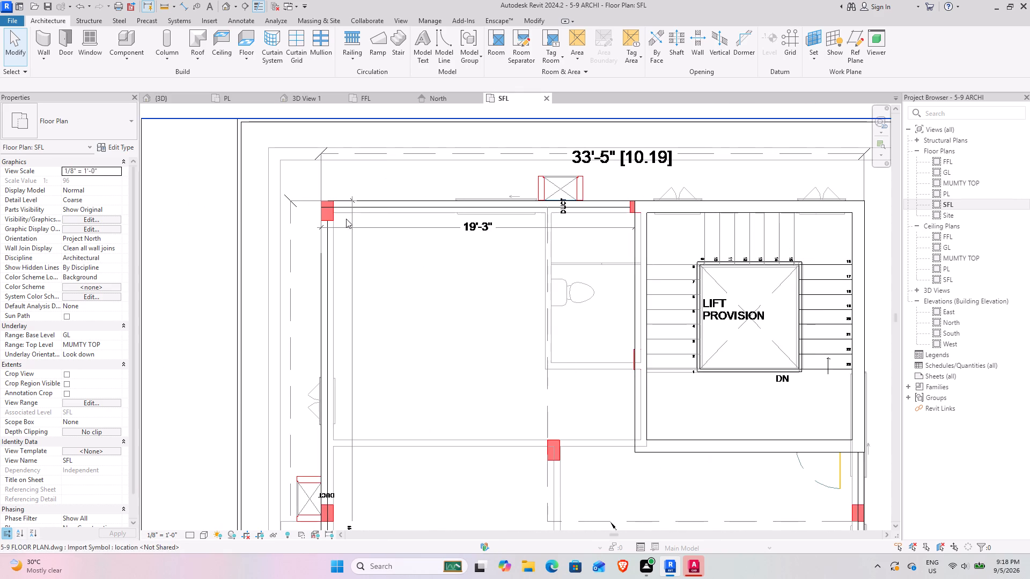
{"action": "left_click", "coordinate": [49, 36]}
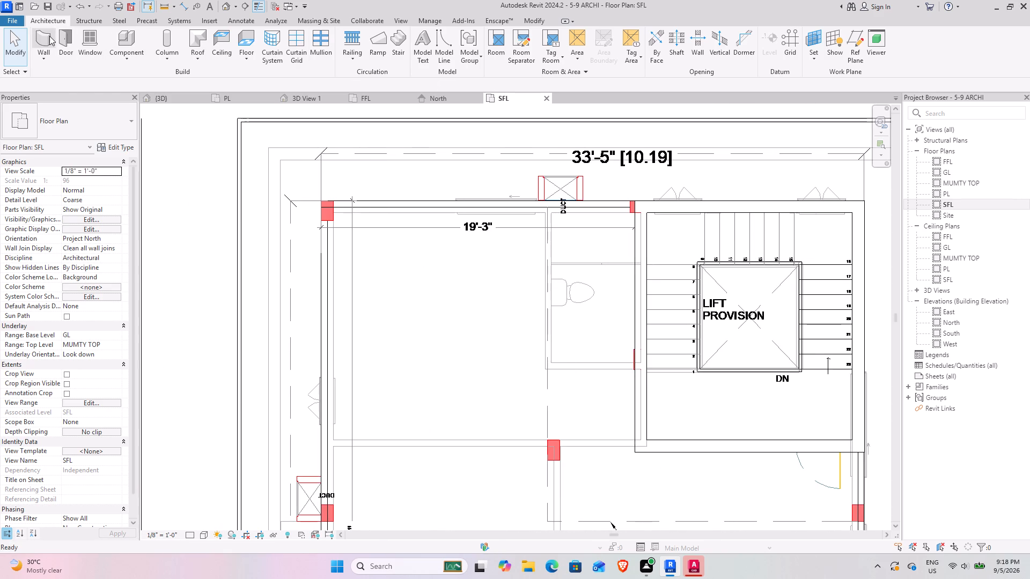
{"action": "left_click", "coordinate": [62, 122]}
{"action": "scroll", "coordinate": [48, 197], "scroll_direction": "up", "scroll_amount": 4}
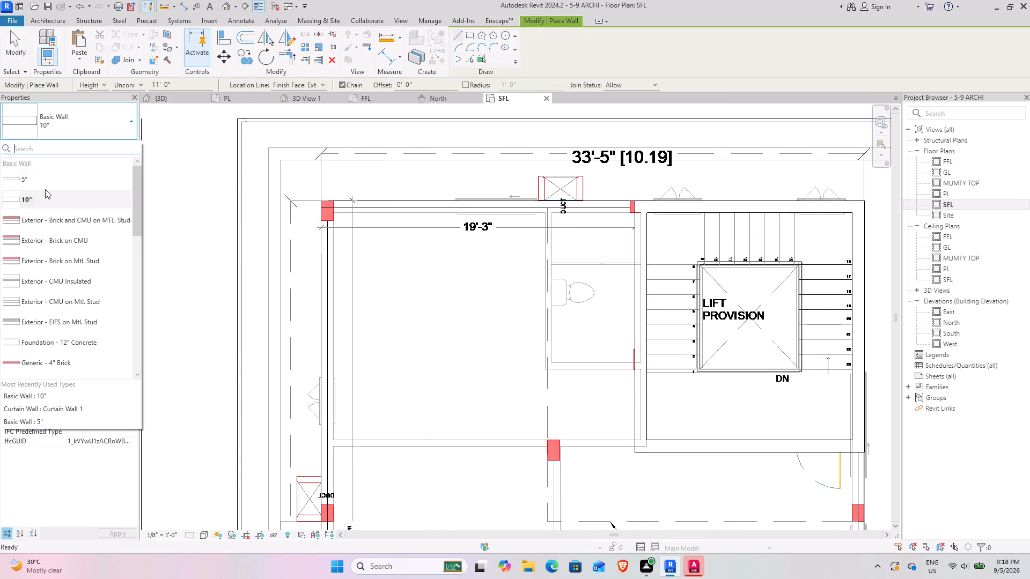
{"action": "left_click", "coordinate": [43, 179]}
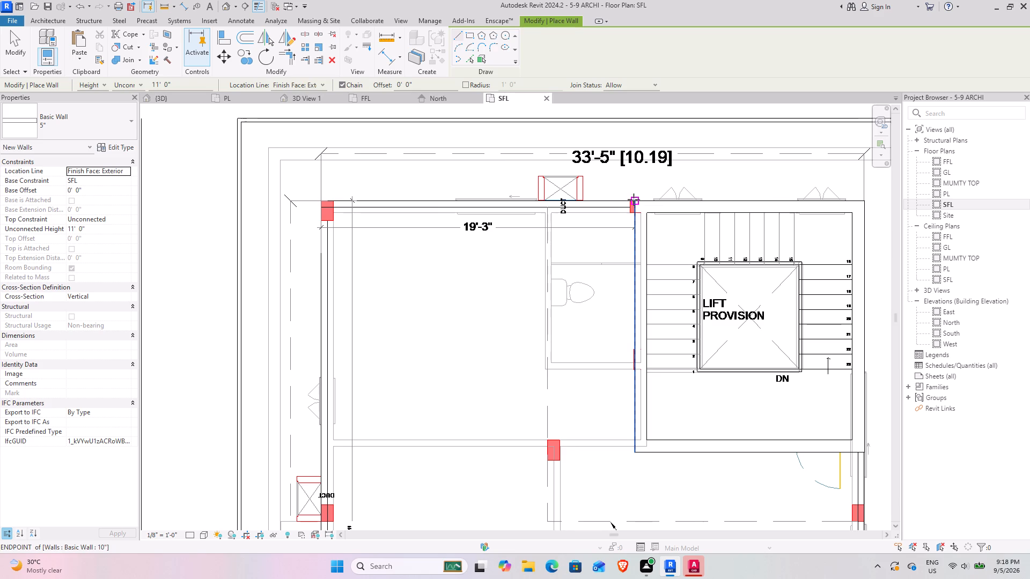
{"action": "left_click", "coordinate": [638, 199]}
{"action": "key", "text": "space"}
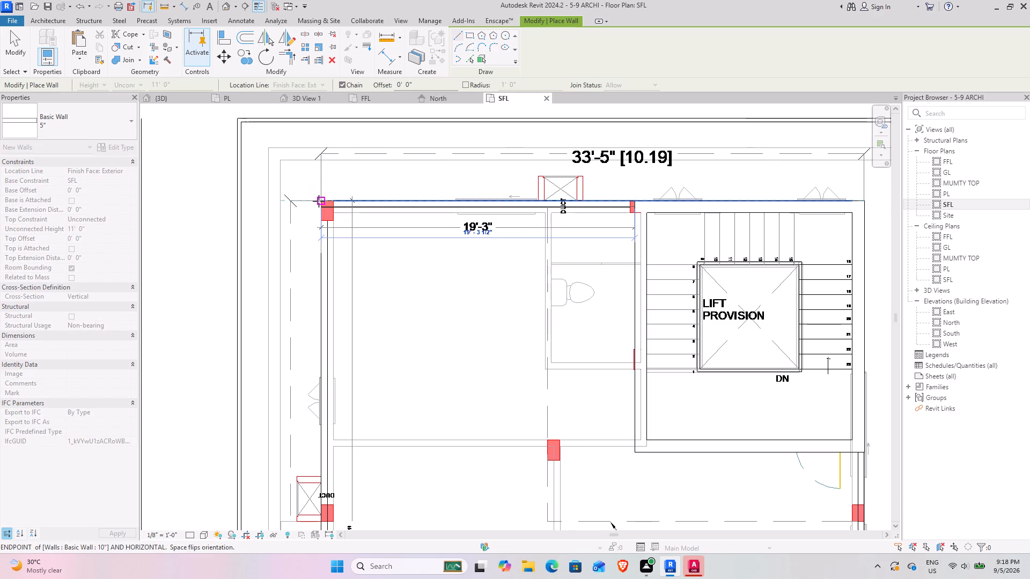
{"action": "left_click", "coordinate": [319, 201]}
Continue the 5" terrace wall down the full west edge and about 33'-6" along the south edge to the south-east corner.
{"action": "middle_click_drag", "start_coordinate": [313, 418], "coordinate": [313, 418]}
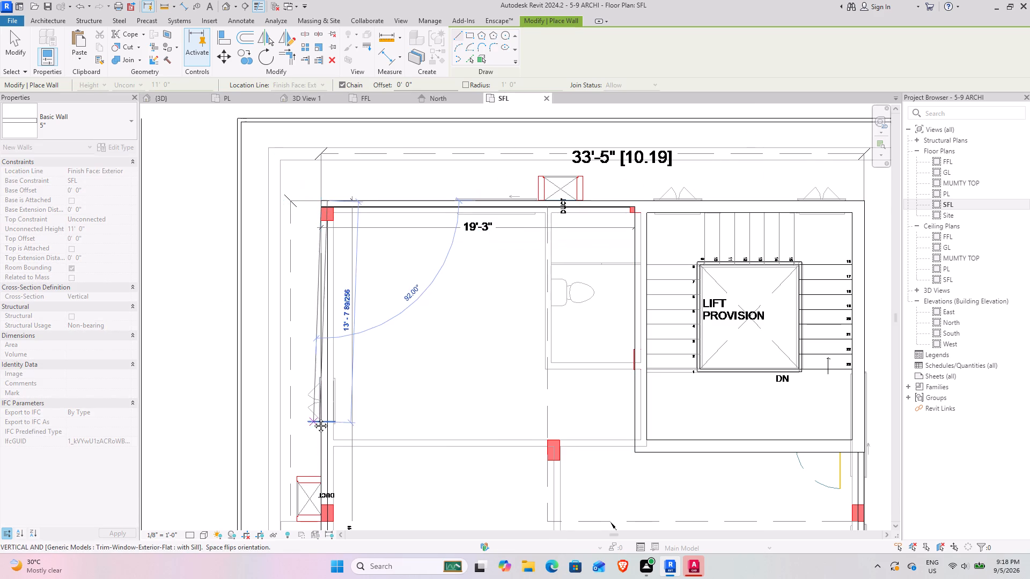
{"action": "middle_click_drag", "start_coordinate": [313, 418], "coordinate": [340, 159]}
{"action": "middle_click_drag", "start_coordinate": [339, 443], "coordinate": [347, 233]}
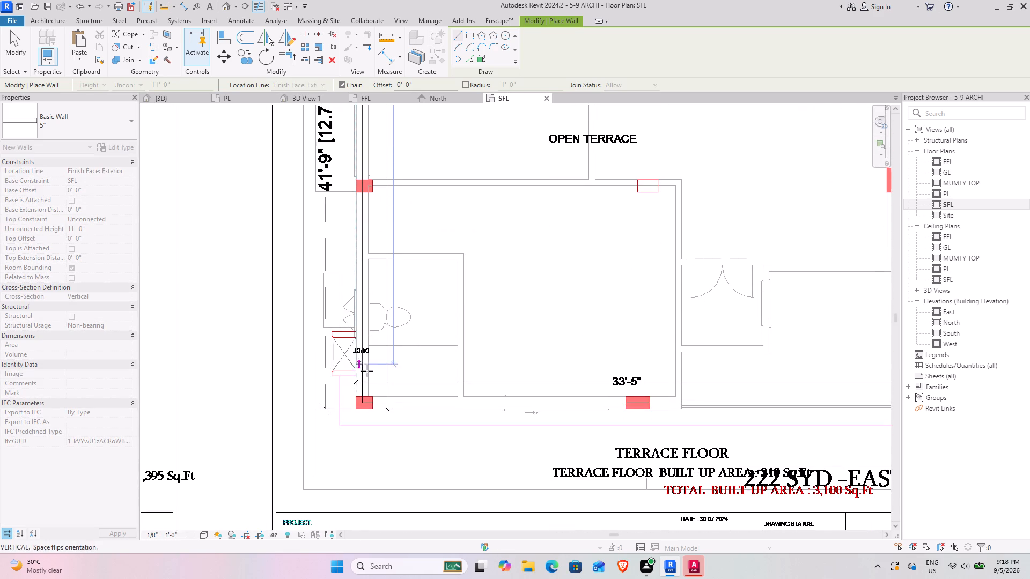
{"action": "left_click", "coordinate": [358, 408]}
{"action": "middle_click_drag", "start_coordinate": [741, 407], "coordinate": [572, 389]}
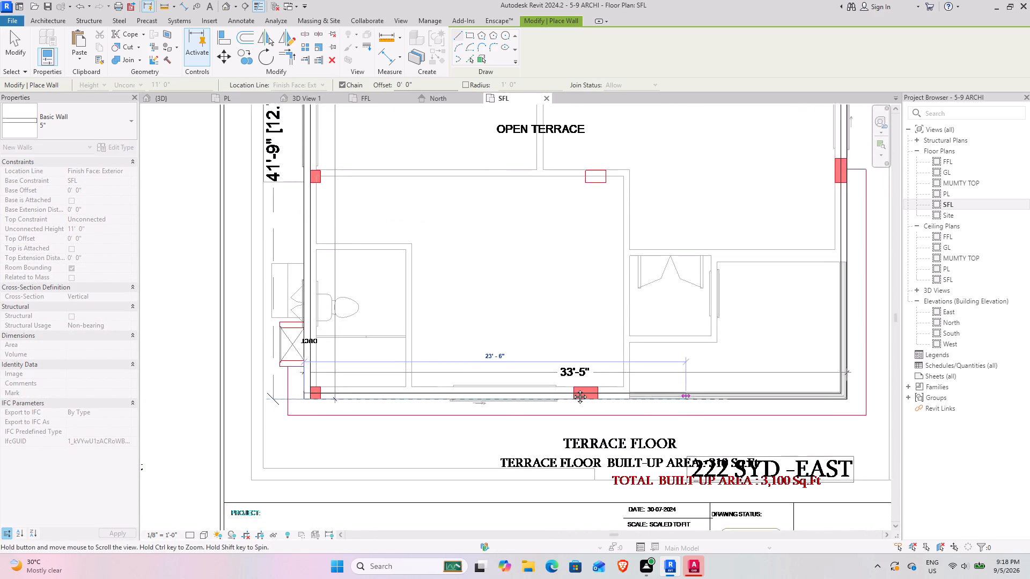
{"action": "middle_click_drag", "start_coordinate": [572, 389], "coordinate": [341, 389]}
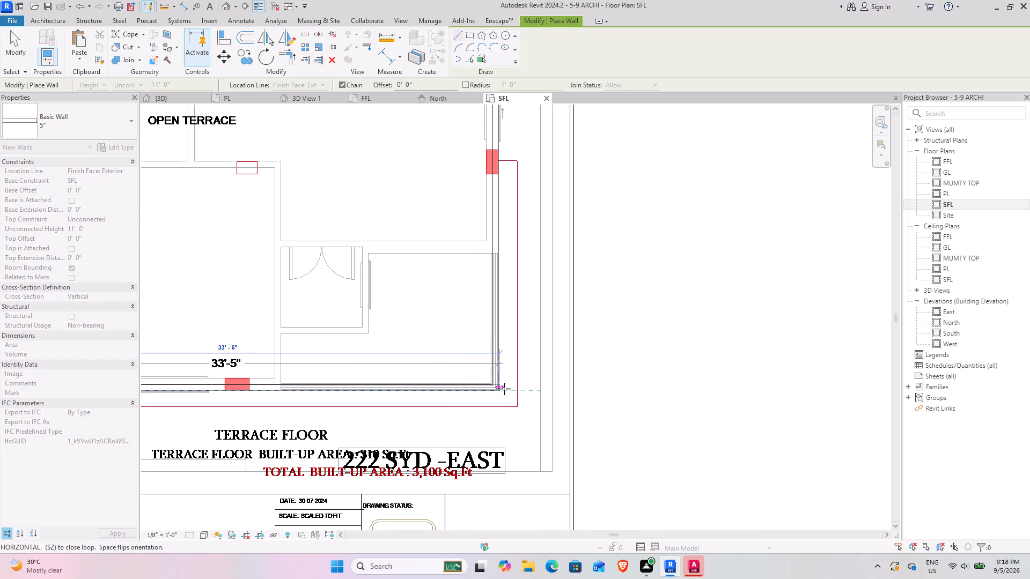
{"action": "scroll", "coordinate": [498, 385], "scroll_direction": "up", "scroll_amount": 11}
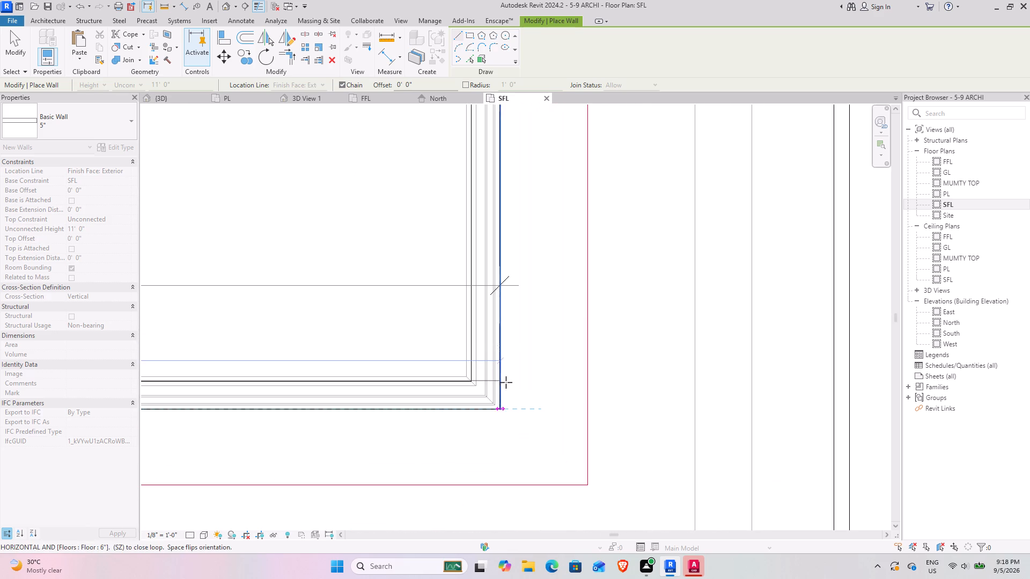
{"action": "left_click", "coordinate": [501, 382]}
Finish the 5" terrace wall up the east edge, about 26'-3" long, ending at the staircase room's south-east corner.
{"action": "scroll", "coordinate": [502, 298], "scroll_direction": "down", "scroll_amount": 11}
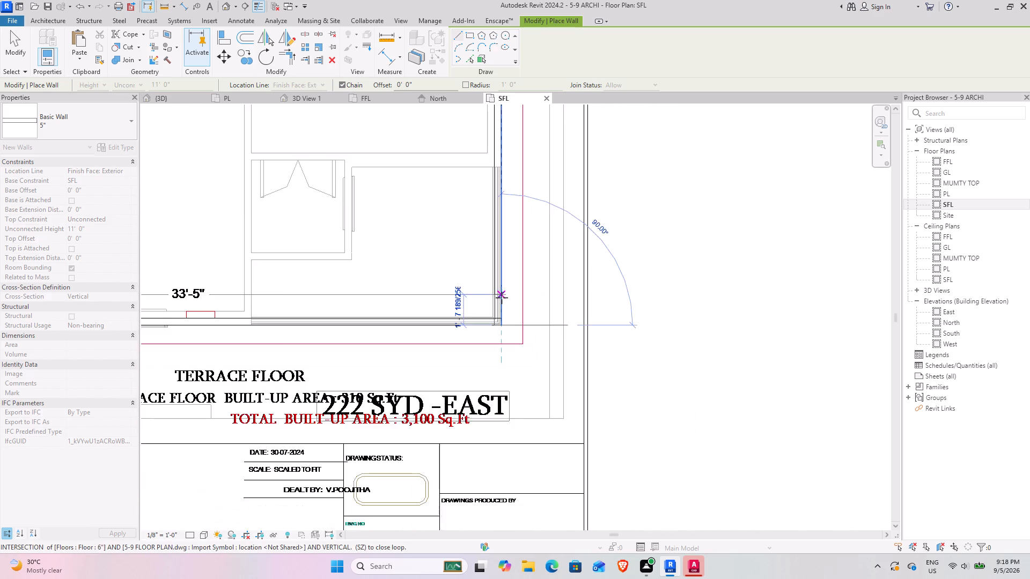
{"action": "scroll", "coordinate": [502, 298], "scroll_direction": "down", "scroll_amount": 3}
{"action": "middle_click_drag", "start_coordinate": [502, 298], "coordinate": [546, 556]}
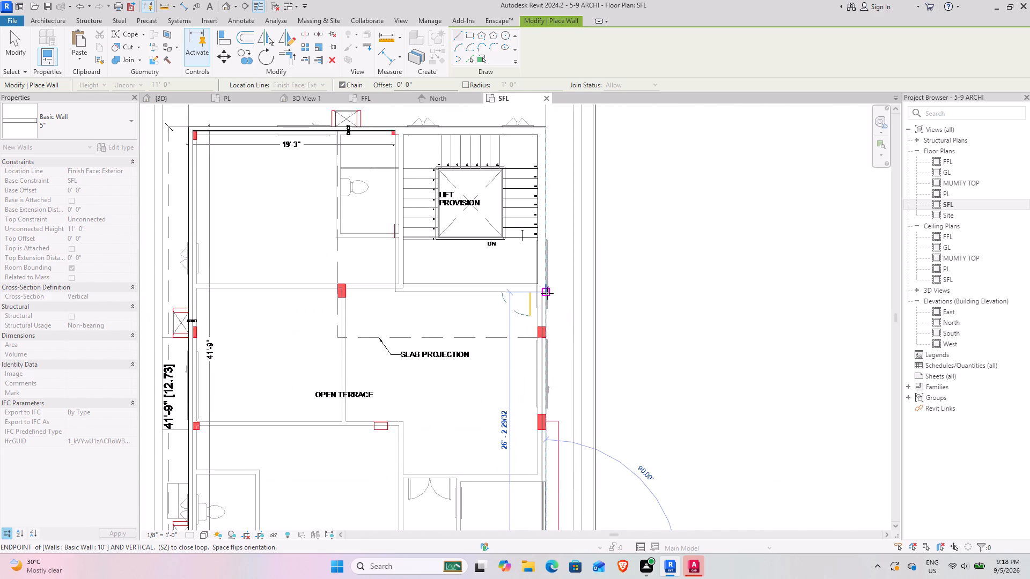
{"action": "left_click", "coordinate": [547, 293]}
{"action": "key", "text": "Escape"}
{"action": "key", "text": "Escape"}
Examine the staircase room and terrace walls against the DWG, checking the properties of the terrace's north 5" wall.
{"action": "scroll", "coordinate": [469, 262], "scroll_direction": "up", "scroll_amount": 3}
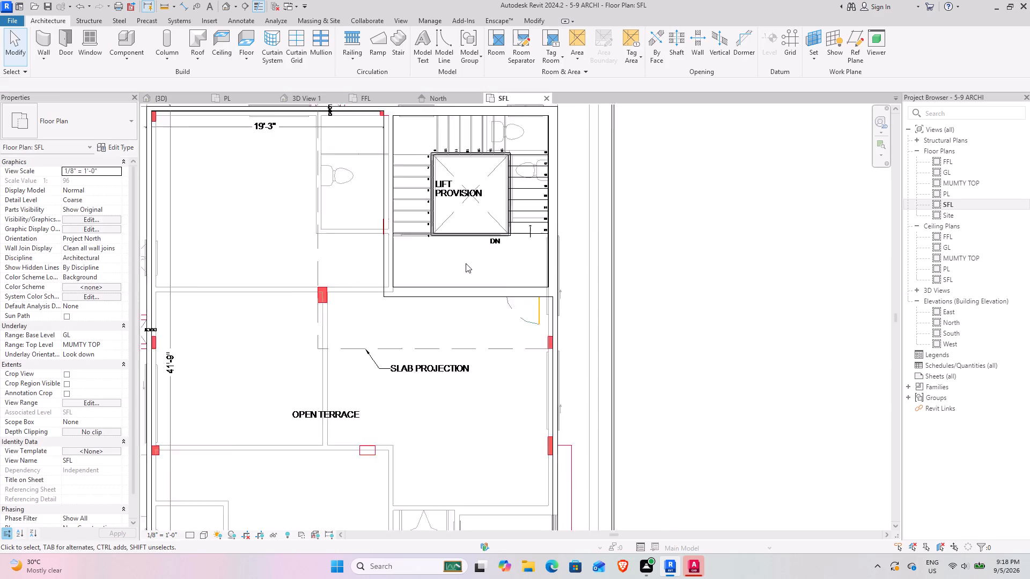
{"action": "scroll", "coordinate": [466, 263], "scroll_direction": "up", "scroll_amount": 1}
{"action": "scroll", "coordinate": [383, 315], "scroll_direction": "down", "scroll_amount": 3}
{"action": "middle_click_drag", "start_coordinate": [366, 308], "coordinate": [428, 345]}
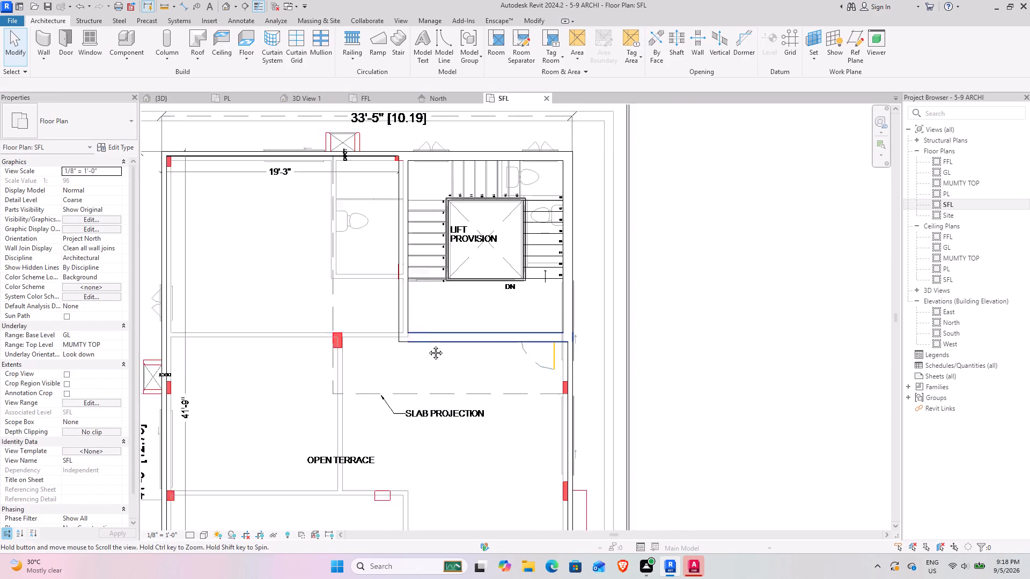
{"action": "middle_click_drag", "start_coordinate": [428, 345], "coordinate": [431, 346]}
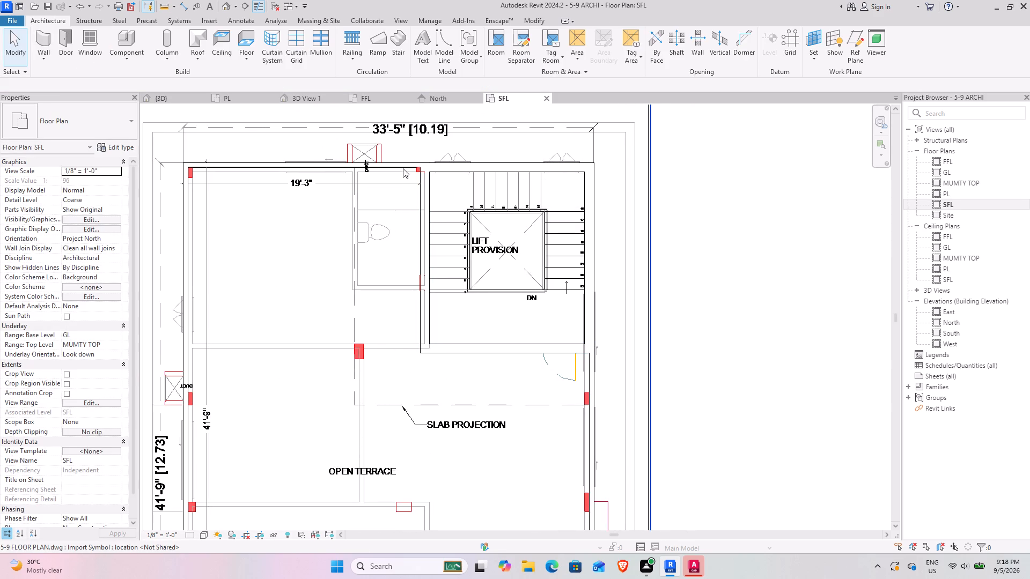
{"action": "middle_click_drag", "start_coordinate": [547, 272], "coordinate": [528, 266]}
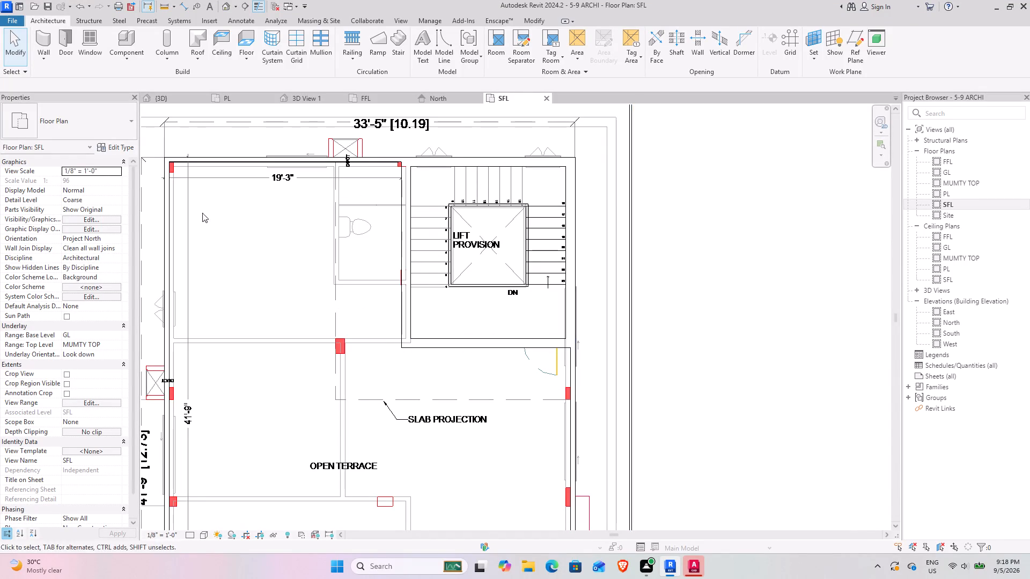
{"action": "left_click", "coordinate": [358, 161]}
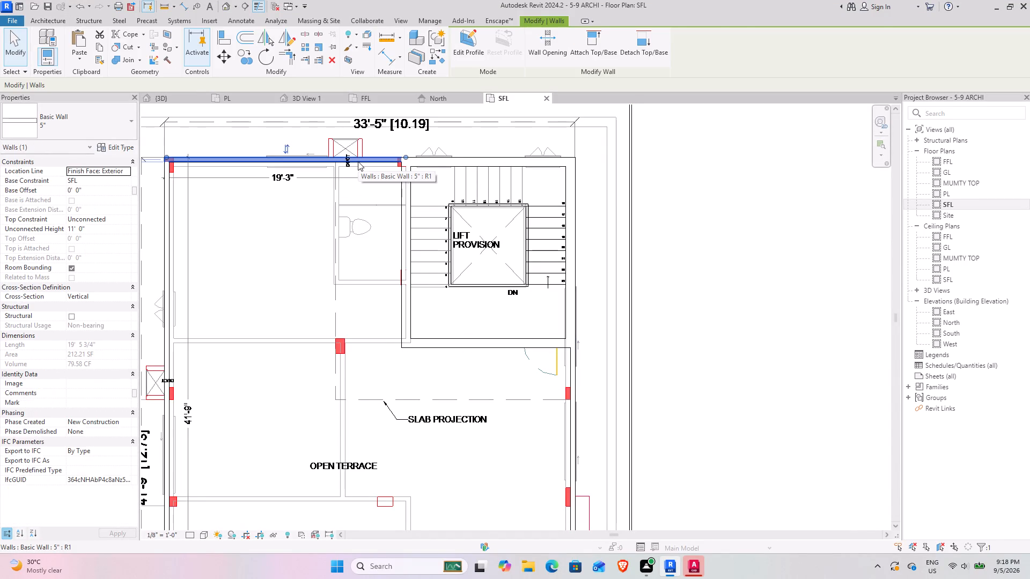
{"action": "key", "text": "Escape"}
{"action": "key", "text": "Escape"}
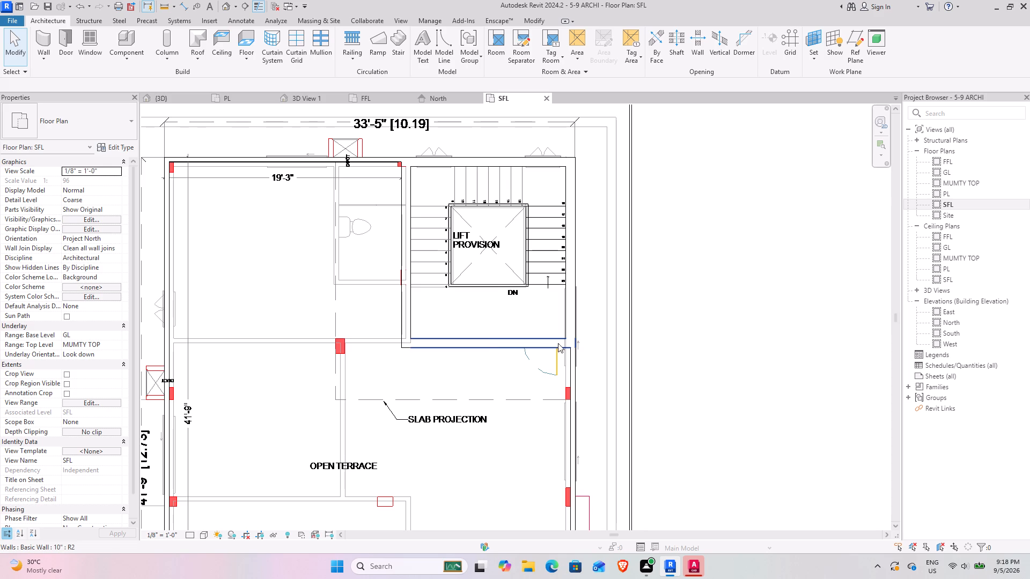
Place a Single-Flush 30" x 80" door in the staircase room's south wall at the DWG door, hinged east and opening onto the terrace.
{"action": "scroll", "coordinate": [569, 335], "scroll_direction": "up", "scroll_amount": 3}
{"action": "middle_click_drag", "start_coordinate": [554, 330], "coordinate": [455, 370]}
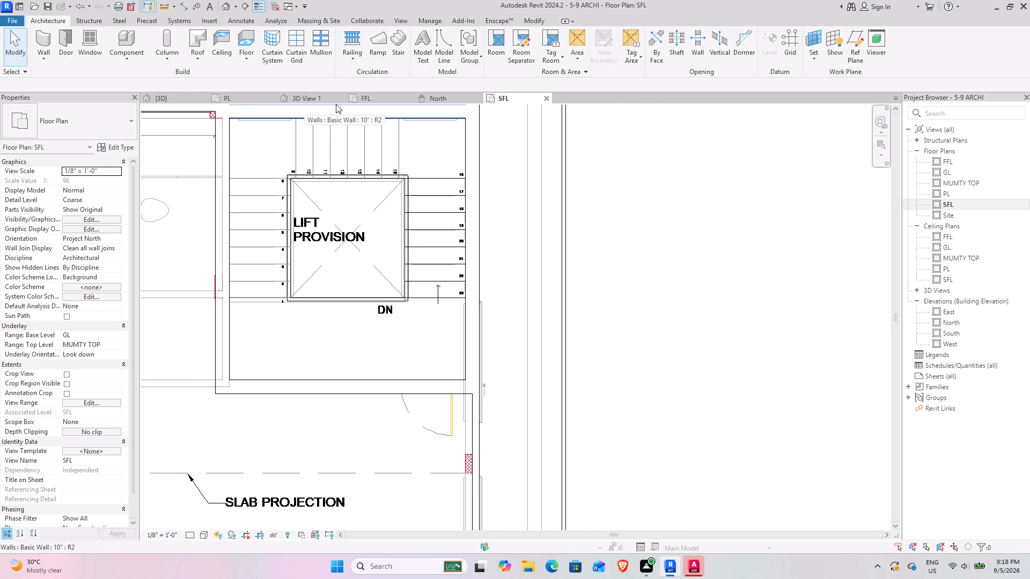
{"action": "left_click", "coordinate": [63, 39]}
{"action": "left_click", "coordinate": [585, 322]}
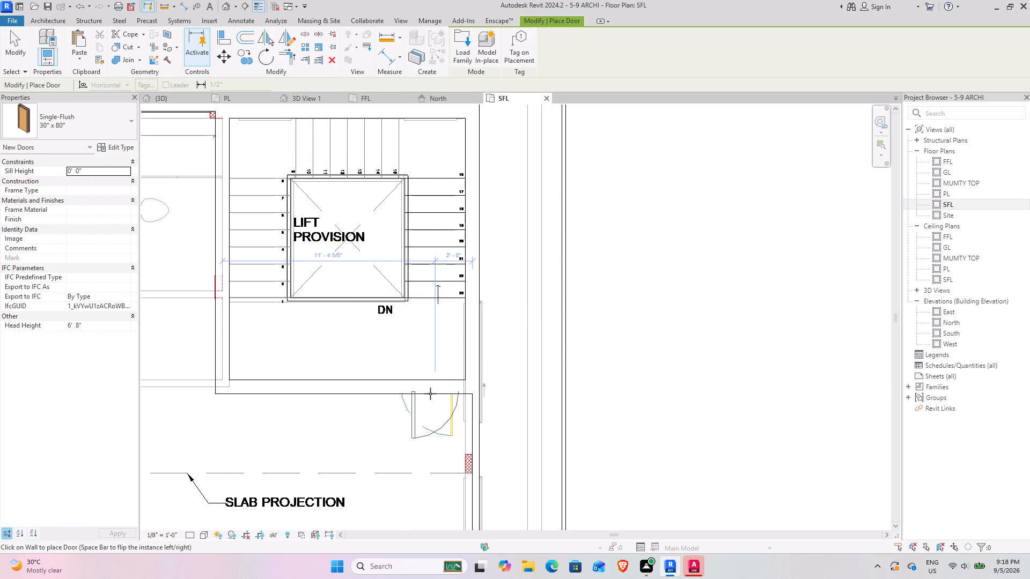
{"action": "key", "text": "space"}
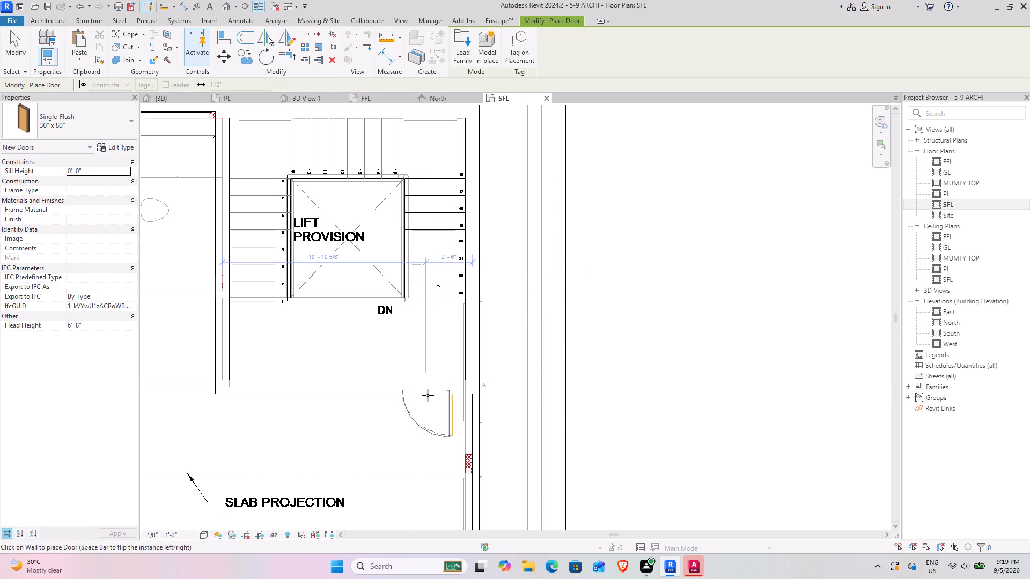
{"action": "scroll", "coordinate": [428, 395], "scroll_direction": "up", "scroll_amount": 7}
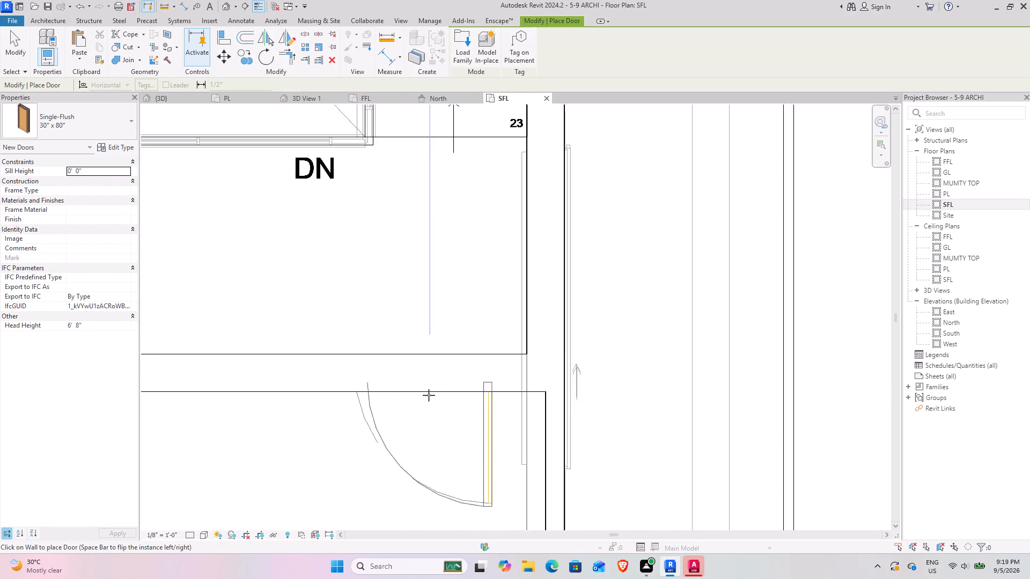
{"action": "scroll", "coordinate": [429, 395], "scroll_direction": "up", "scroll_amount": 2}
{"action": "left_click", "coordinate": [429, 395]}
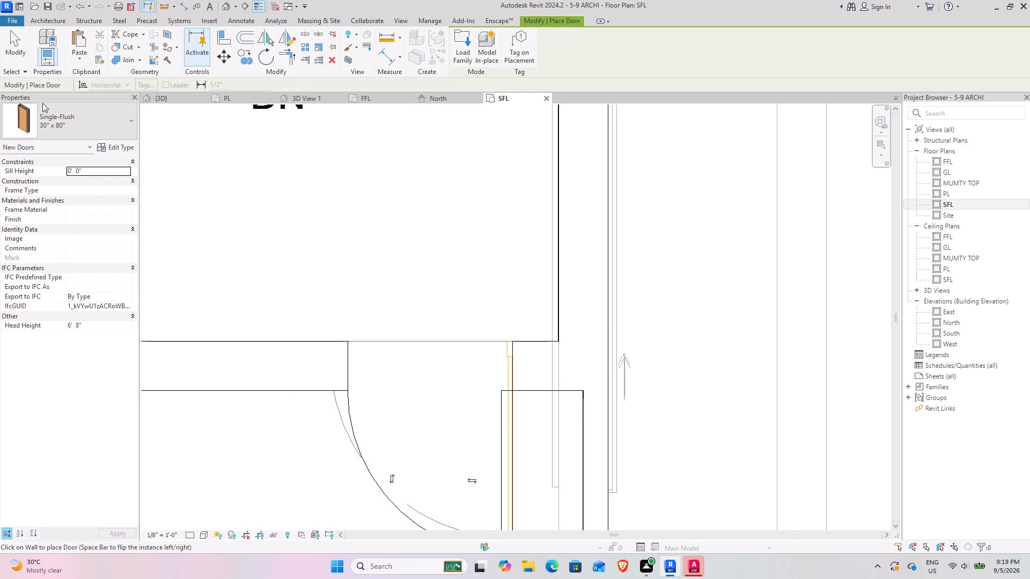
{"action": "left_click", "coordinate": [22, 40]}
Open the {3D} view and examine the new second-floor walls from several sides.
{"action": "left_click", "coordinate": [181, 100]}
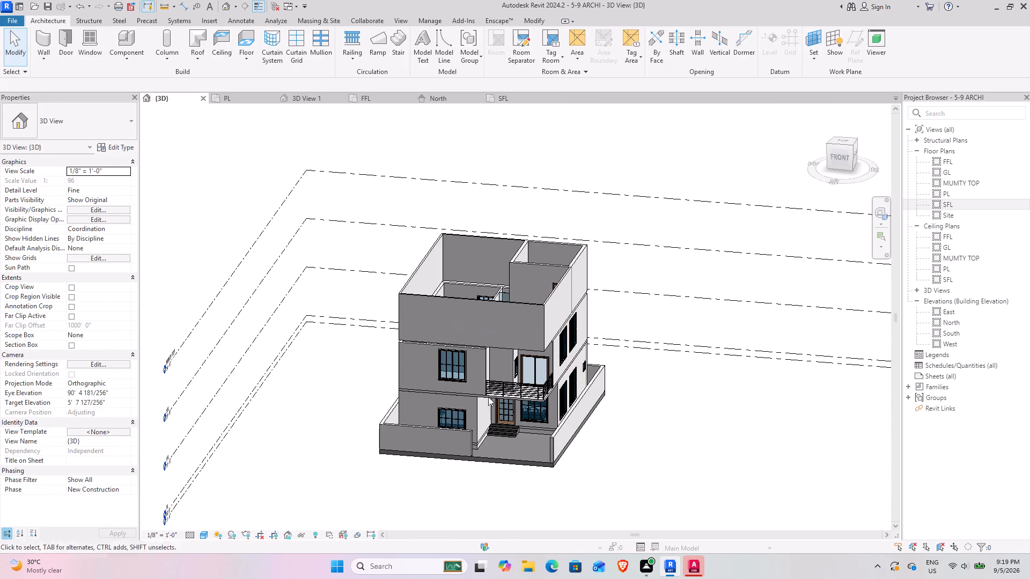
{"action": "middle_click_drag", "start_coordinate": [482, 392], "coordinate": [466, 489], "text": "shift"}
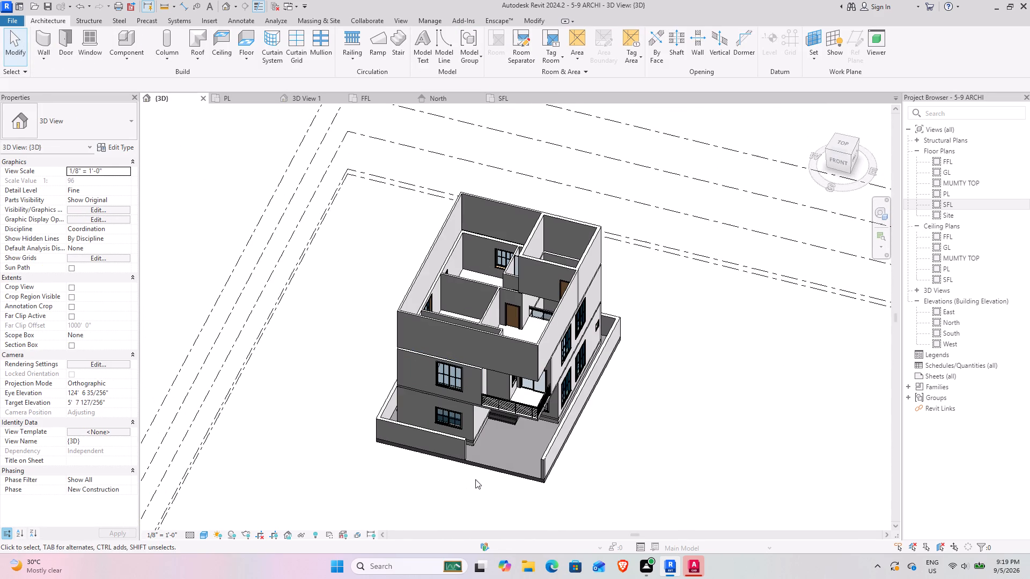
{"action": "left_click", "coordinate": [691, 403]}
{"action": "middle_click_drag", "start_coordinate": [636, 379], "coordinate": [431, 253], "text": "shift"}
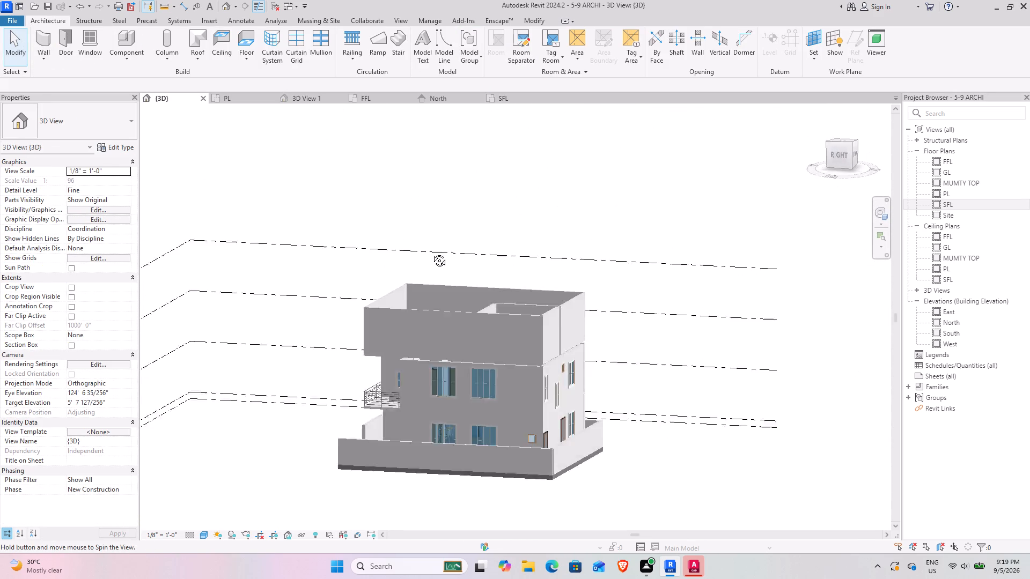
{"action": "middle_click_drag", "start_coordinate": [431, 253], "coordinate": [761, 418], "text": "shift"}
{"action": "middle_click_drag", "start_coordinate": [738, 402], "coordinate": [525, 261], "text": "shift"}
{"action": "scroll", "coordinate": [530, 322], "scroll_direction": "up", "scroll_amount": 2}
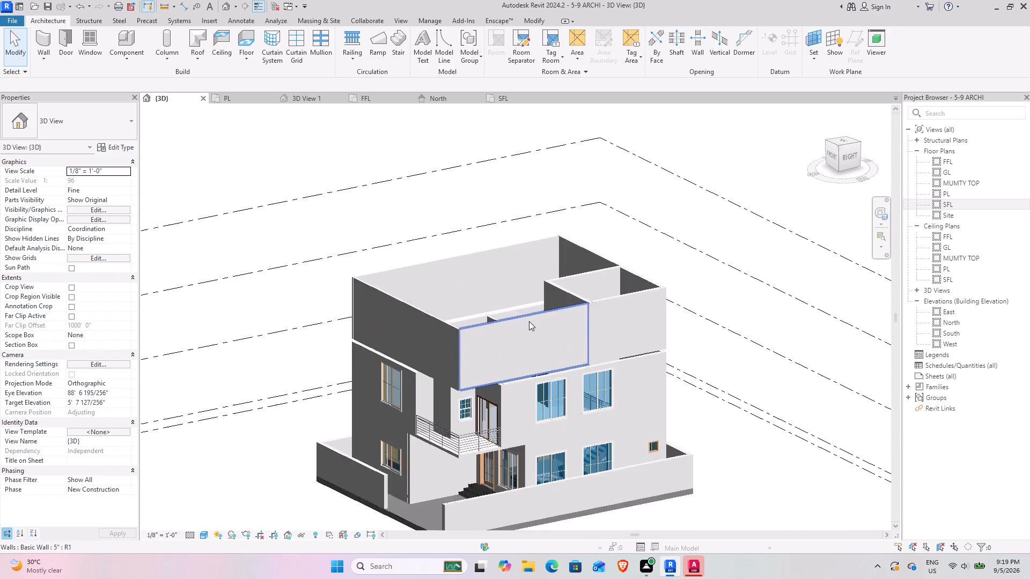
{"action": "scroll", "coordinate": [529, 321], "scroll_direction": "up", "scroll_amount": 1}
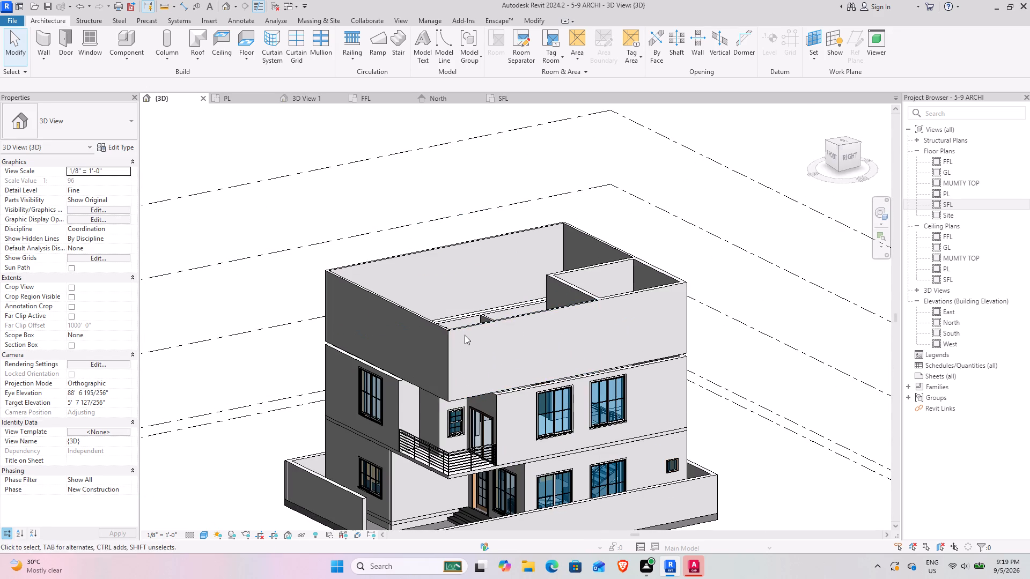
Select the four 5" terrace walls and set both their base offset and unconnected height to 3'-6".
{"action": "left_click", "coordinate": [479, 330]}
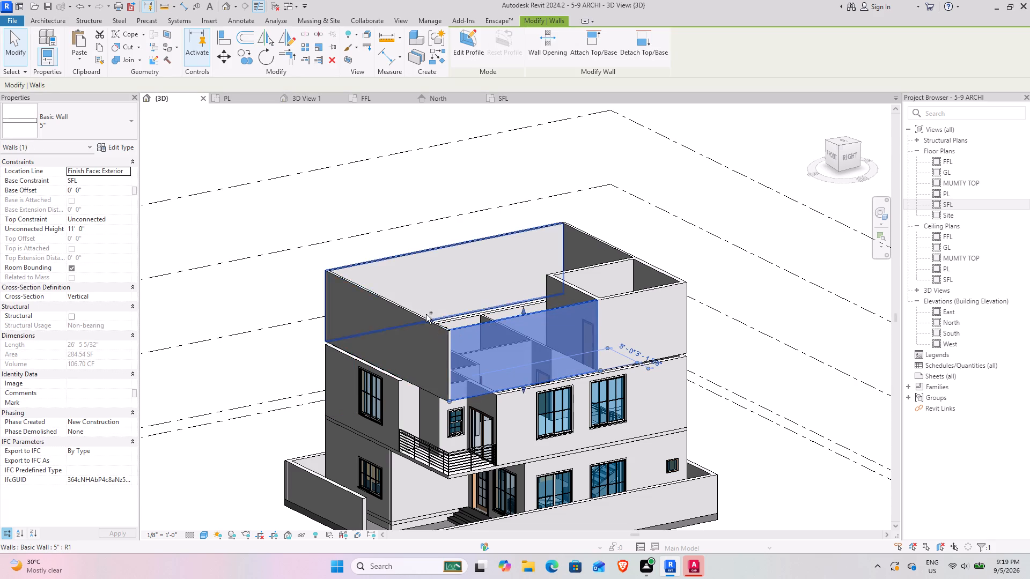
{"action": "left_click", "coordinate": [425, 311], "text": "ctrl"}
{"action": "left_click", "coordinate": [428, 249], "text": "ctrl"}
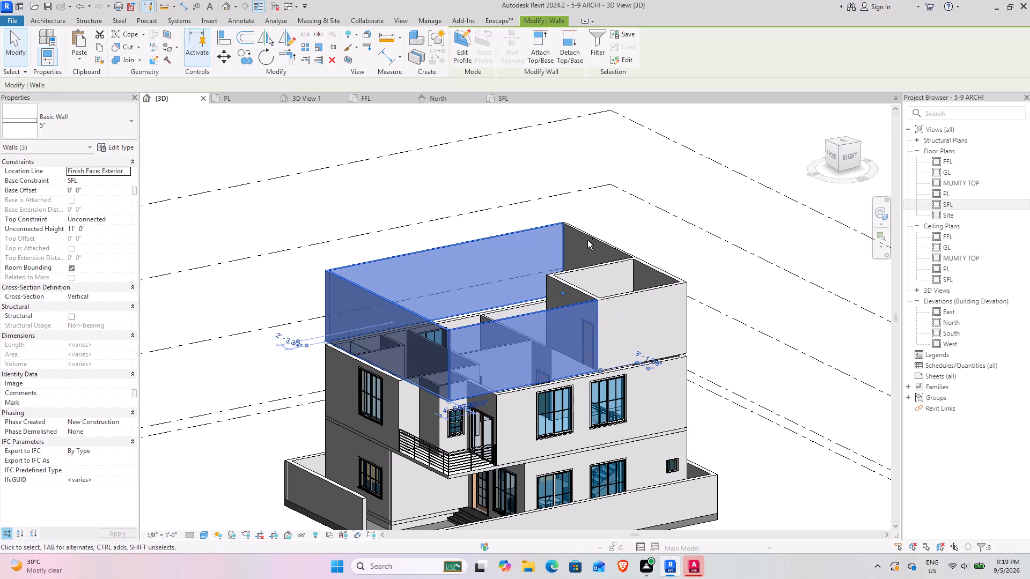
{"action": "left_click", "coordinate": [587, 240], "text": "ctrl"}
{"action": "left_click", "coordinate": [93, 189]}
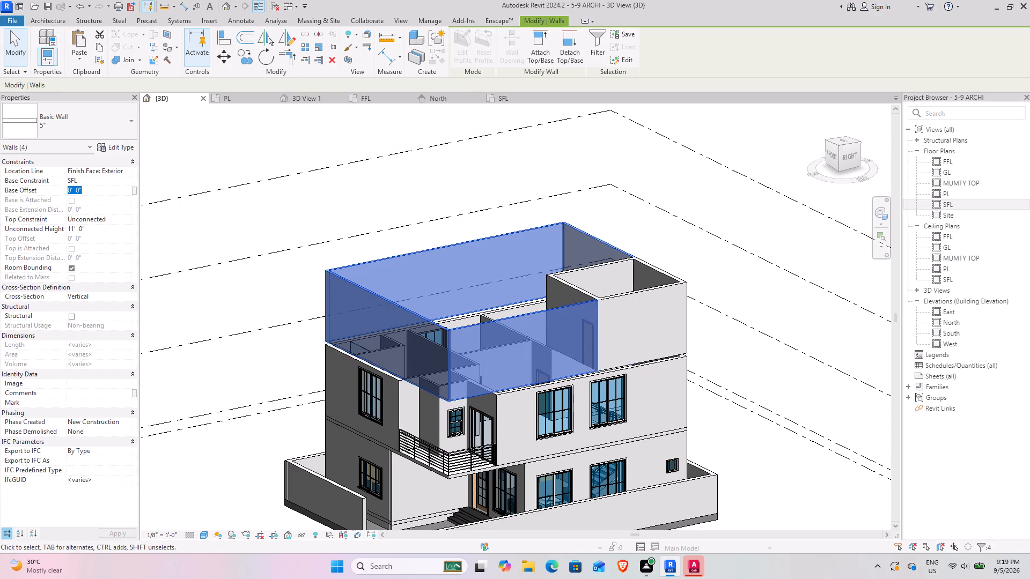
{"action": "type", "text": "3.5"}
{"action": "key", "text": "Return"}
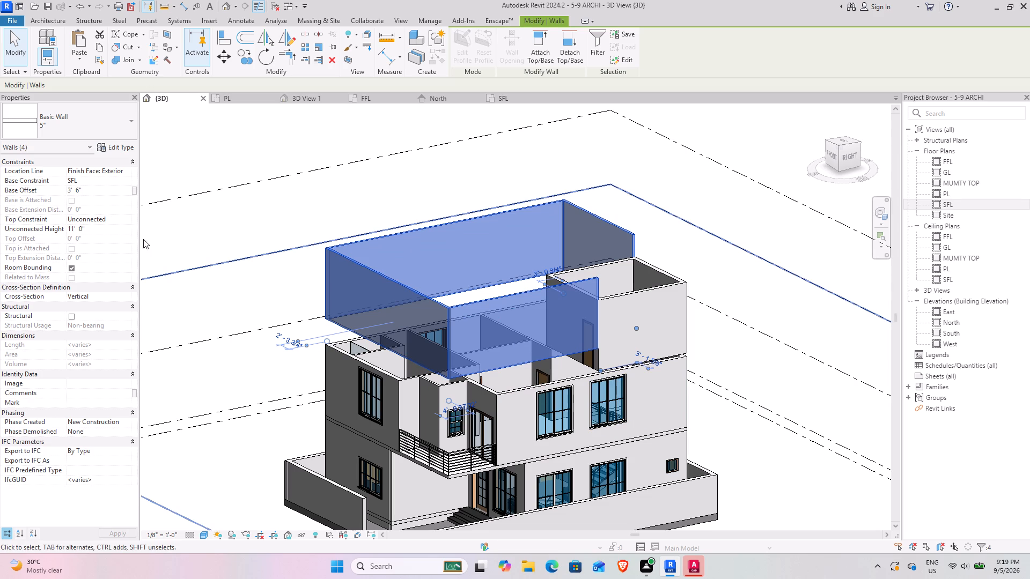
{"action": "left_click", "coordinate": [100, 225]}
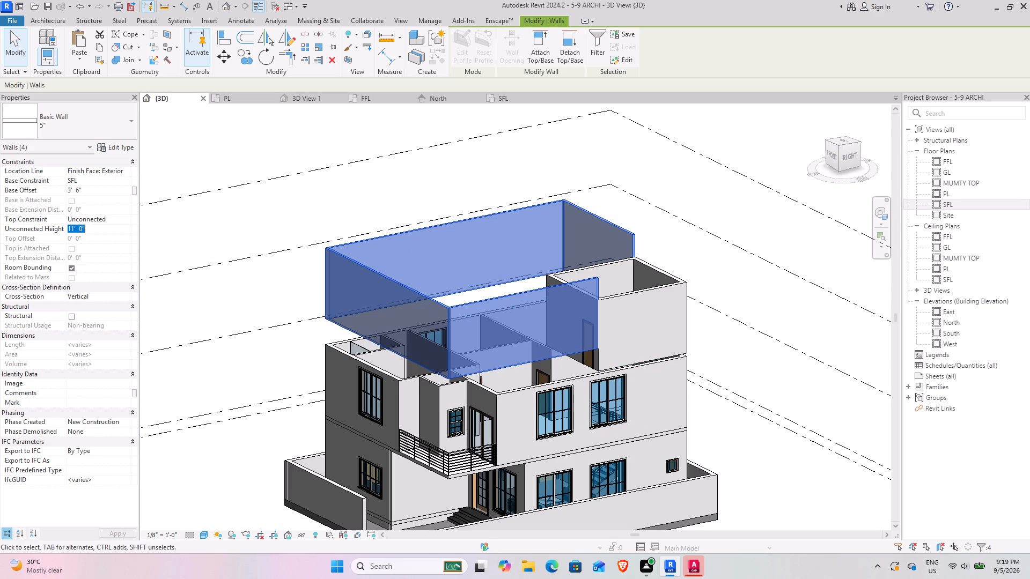
{"action": "type", "text": "3.5"}
{"action": "key", "text": "Return"}
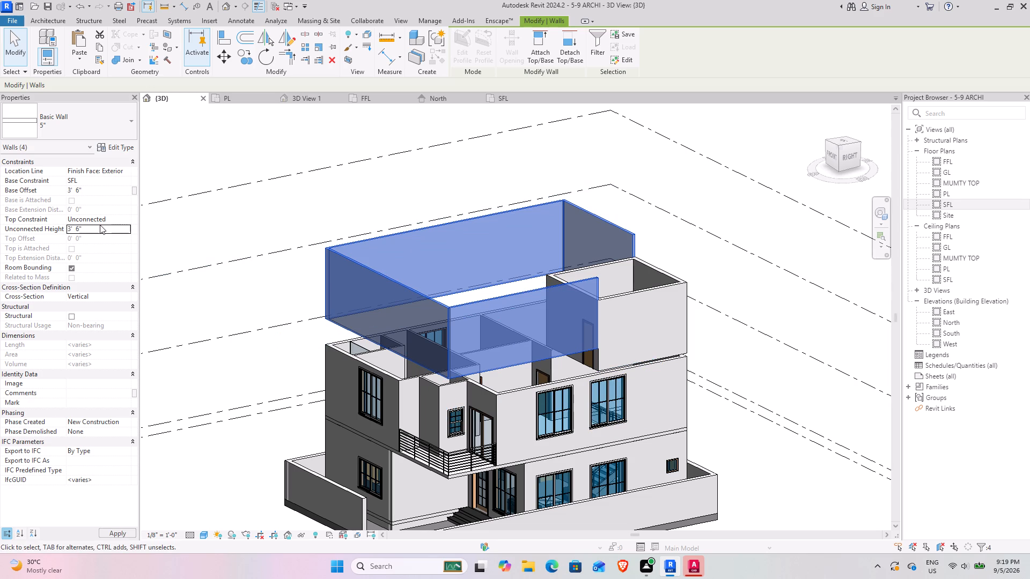
Set the base offset of the four 5" terrace walls to 0.
{"action": "left_click", "coordinate": [95, 191]}
{"action": "key", "text": "0"}
{"action": "key", "text": "Return"}
{"action": "left_click", "coordinate": [808, 457]}
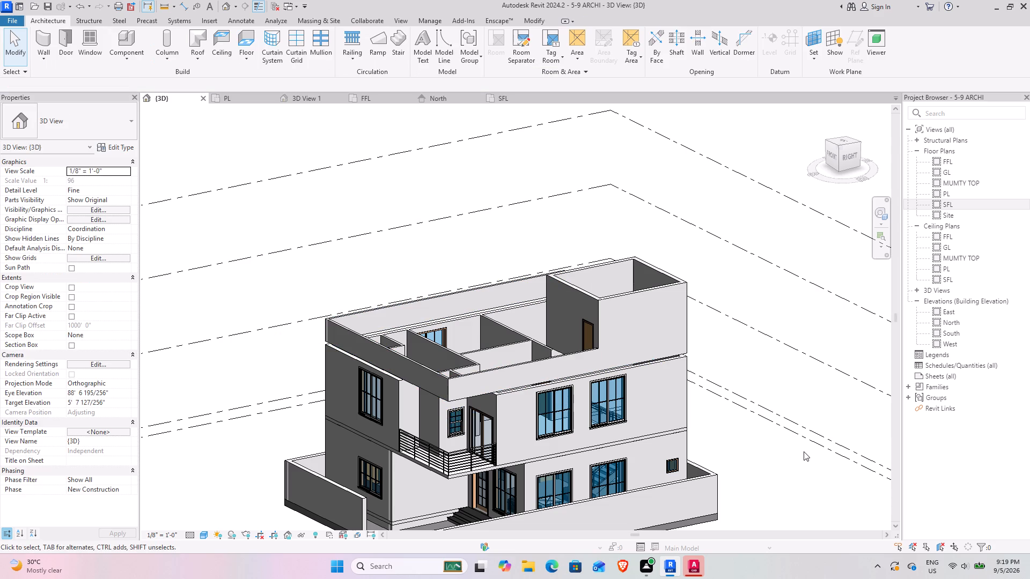
Examine the house in 3D from the front, side and above, checking the terrace parapet and staircase room.
{"action": "scroll", "coordinate": [536, 396], "scroll_direction": "up", "scroll_amount": 4}
{"action": "middle_click_drag", "start_coordinate": [493, 425], "coordinate": [611, 307], "text": "shift"}
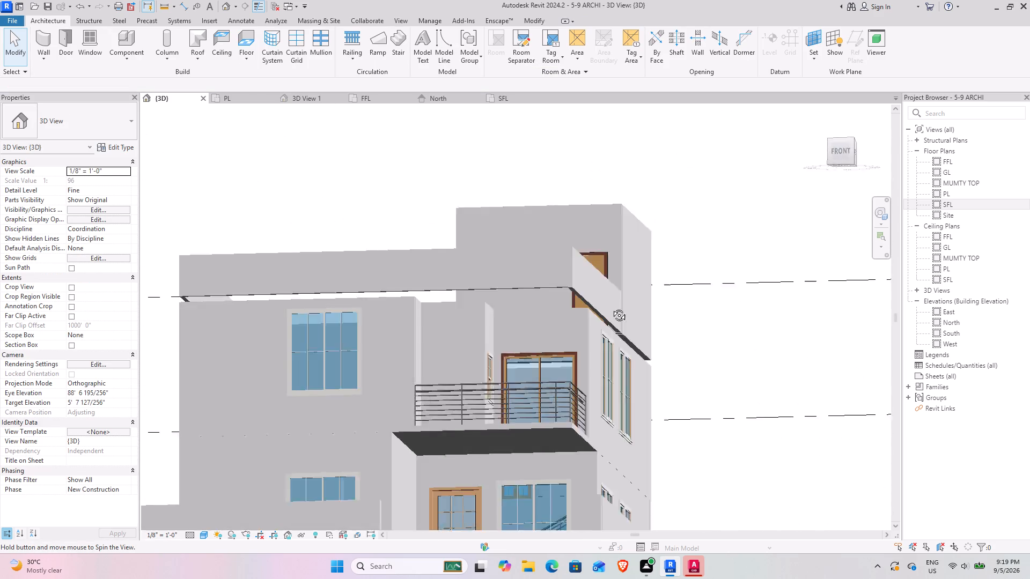
{"action": "middle_click_drag", "start_coordinate": [611, 307], "coordinate": [452, 489], "text": "shift"}
{"action": "scroll", "coordinate": [445, 481], "scroll_direction": "down", "scroll_amount": 5}
{"action": "middle_click_drag", "start_coordinate": [416, 473], "coordinate": [634, 345], "text": "shift"}
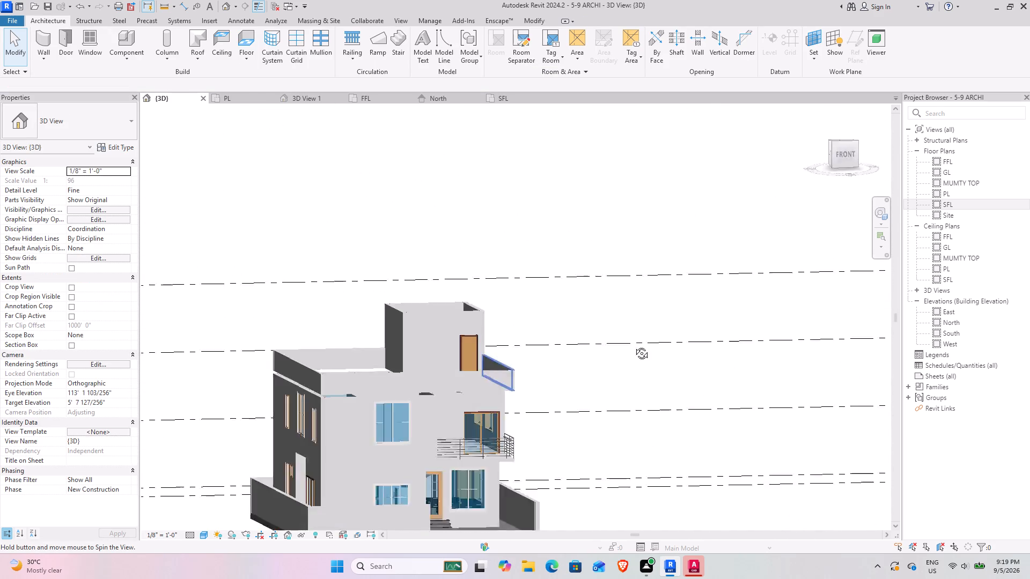
{"action": "middle_click_drag", "start_coordinate": [634, 345], "coordinate": [373, 479], "text": "shift"}
{"action": "middle_click_drag", "start_coordinate": [371, 479], "coordinate": [487, 299]}
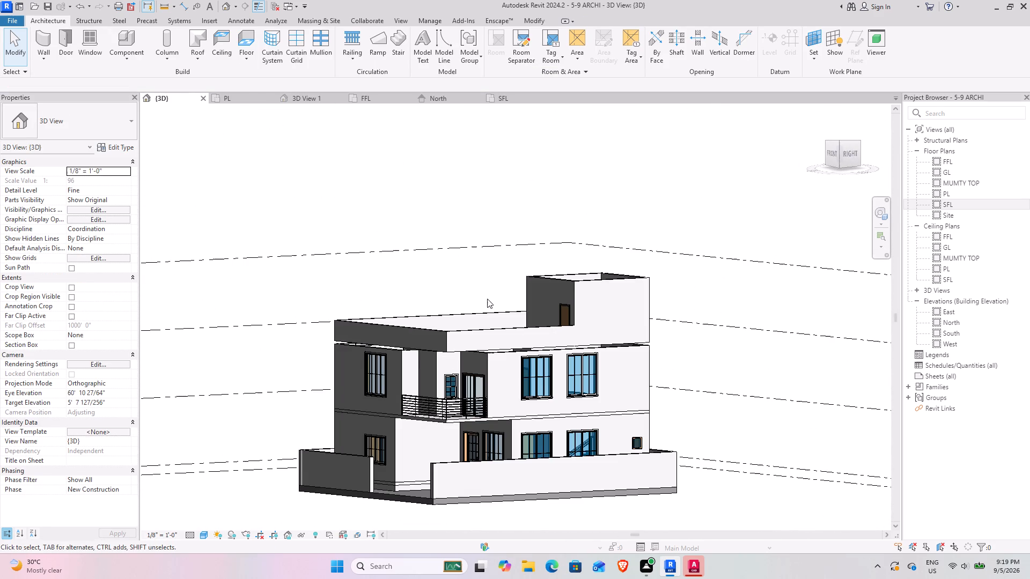
{"action": "middle_click_drag", "start_coordinate": [441, 333], "coordinate": [548, 335], "text": "shift"}
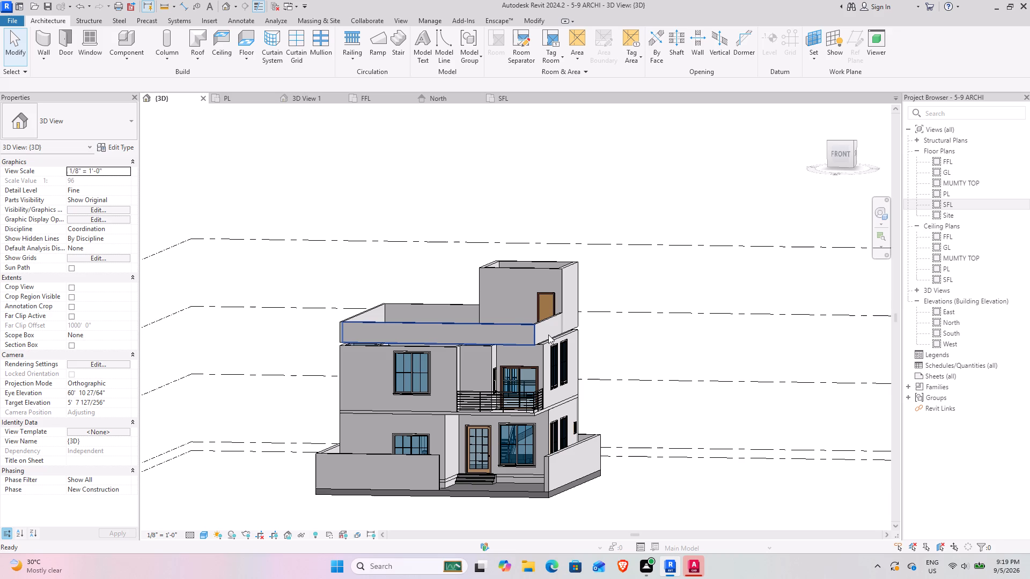
{"action": "scroll", "coordinate": [552, 335], "scroll_direction": "down", "scroll_amount": 4}
{"action": "middle_click_drag", "start_coordinate": [546, 329], "coordinate": [464, 402], "text": "shift"}
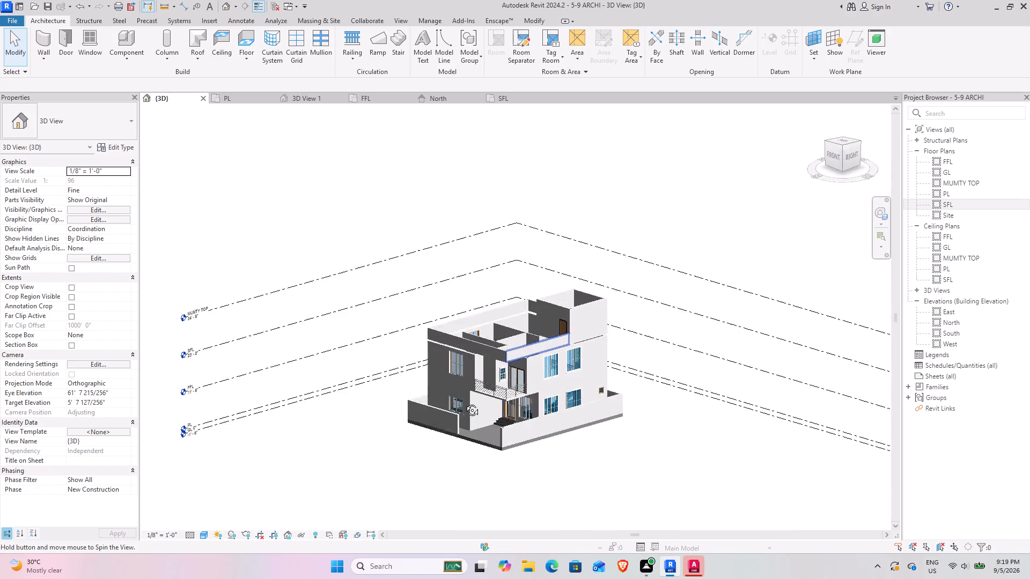
{"action": "middle_click_drag", "start_coordinate": [464, 402], "coordinate": [487, 488], "text": "shift"}
{"action": "scroll", "coordinate": [528, 328], "scroll_direction": "up", "scroll_amount": 7}
{"action": "middle_click_drag", "start_coordinate": [464, 398], "coordinate": [513, 369], "text": "shift"}
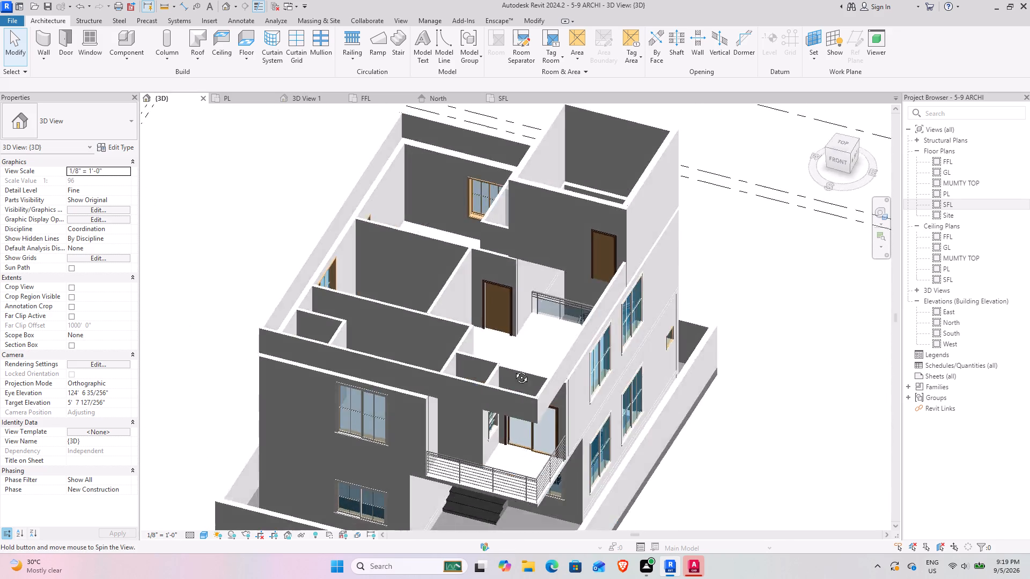
{"action": "middle_click_drag", "start_coordinate": [513, 369], "coordinate": [331, 333], "text": "shift"}
{"action": "scroll", "coordinate": [333, 337], "scroll_direction": "down", "scroll_amount": 4}
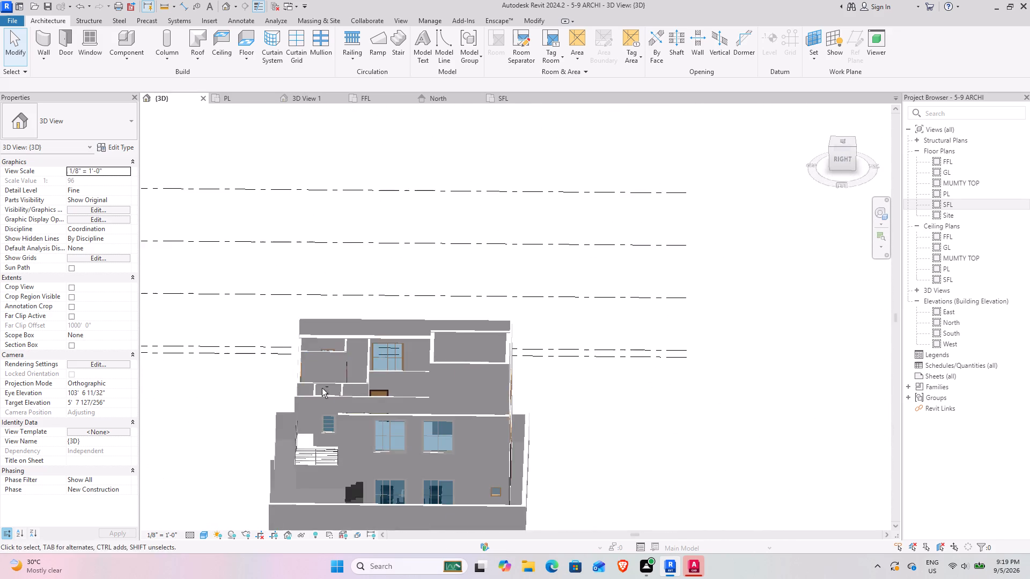
{"action": "middle_click_drag", "start_coordinate": [322, 388], "coordinate": [472, 473], "text": "shift"}
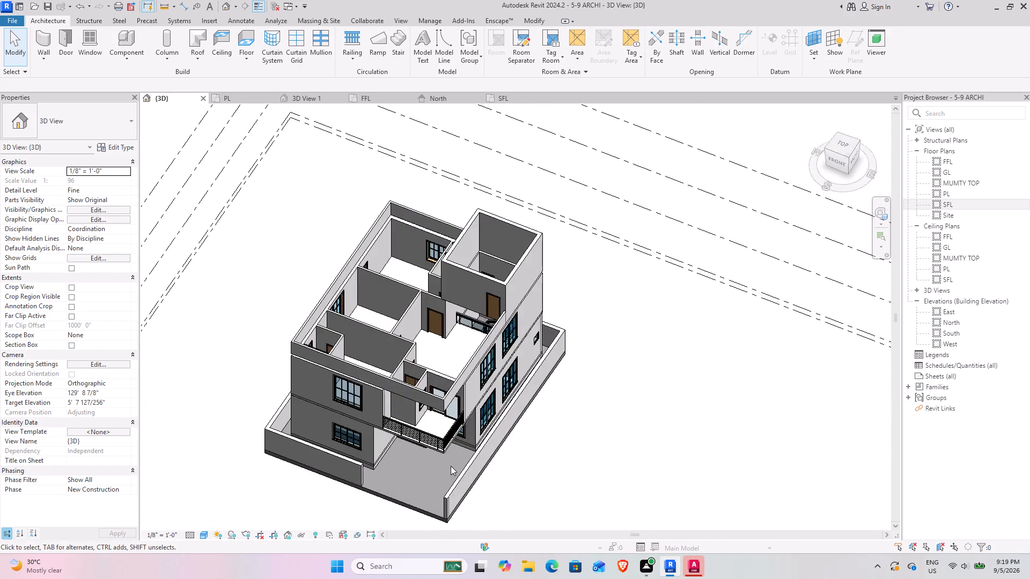
{"action": "middle_click_drag", "start_coordinate": [451, 466], "coordinate": [382, 351], "text": "shift"}
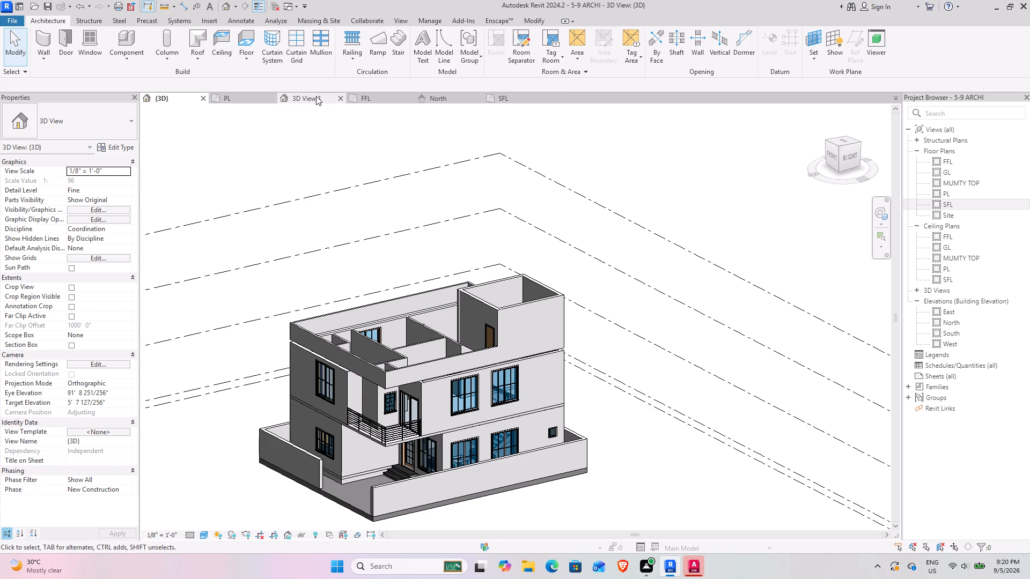
On the SFL plan, start a 6" floor and sketch its rectangular boundary around the house's outer wall corners, about 33'-5" by 41'-9".
{"action": "left_click", "coordinate": [522, 98]}
{"action": "scroll", "coordinate": [490, 231], "scroll_direction": "down", "scroll_amount": 5}
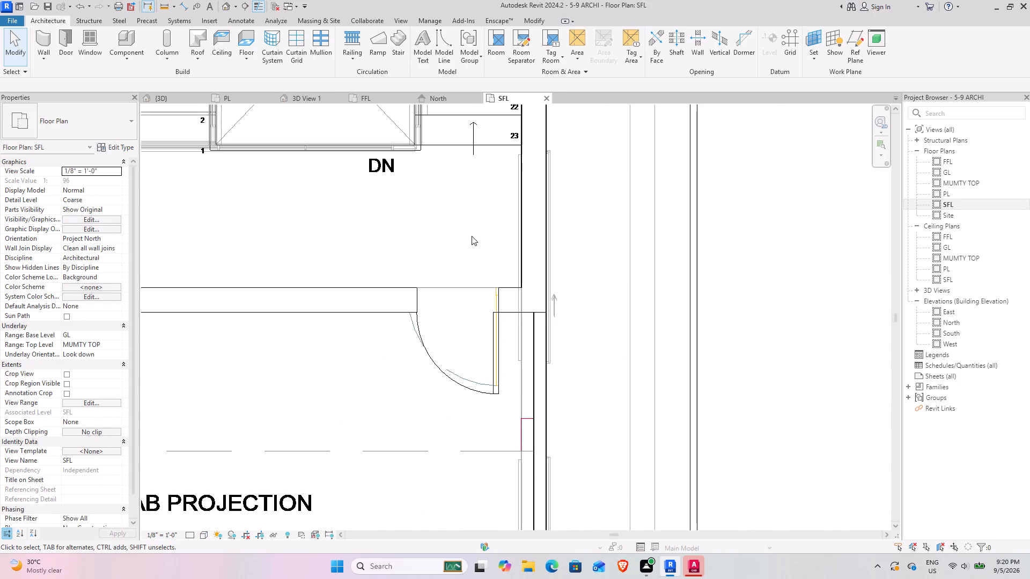
{"action": "scroll", "coordinate": [472, 236], "scroll_direction": "down", "scroll_amount": 9}
{"action": "middle_click_drag", "start_coordinate": [298, 240], "coordinate": [404, 267]}
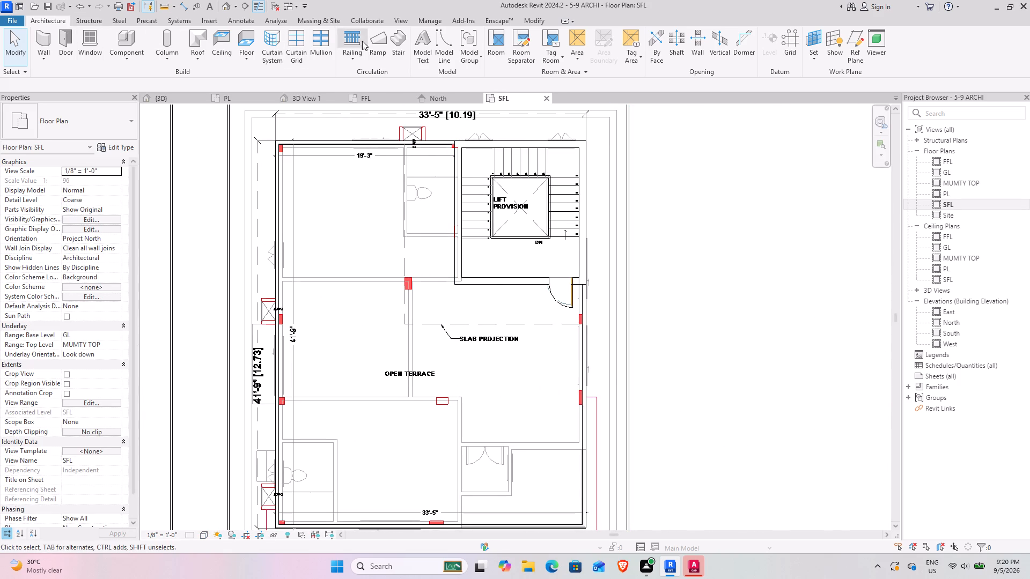
{"action": "left_click", "coordinate": [258, 46]}
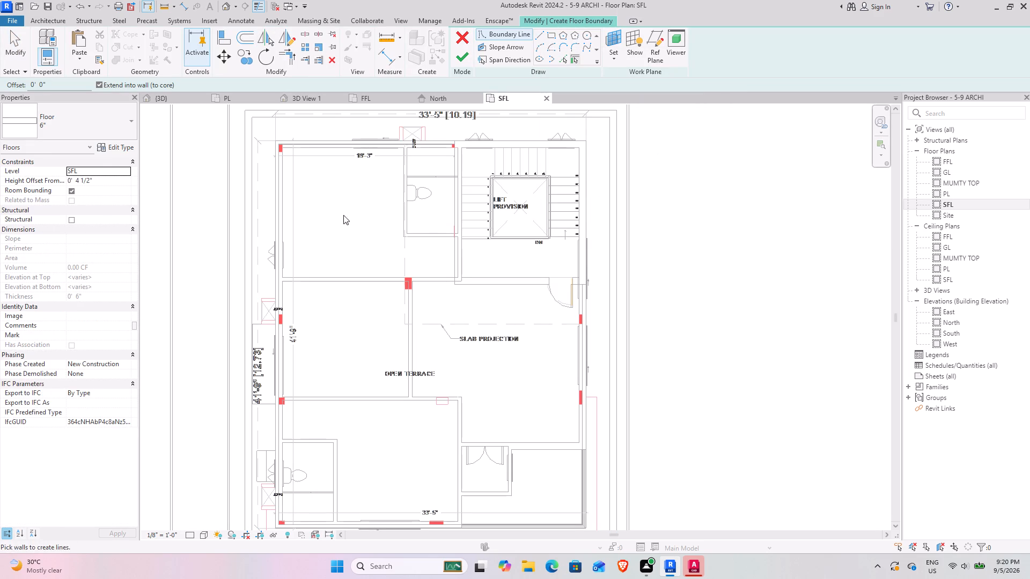
{"action": "scroll", "coordinate": [419, 290], "scroll_direction": "down", "scroll_amount": 4}
{"action": "middle_click_drag", "start_coordinate": [428, 310], "coordinate": [408, 280]}
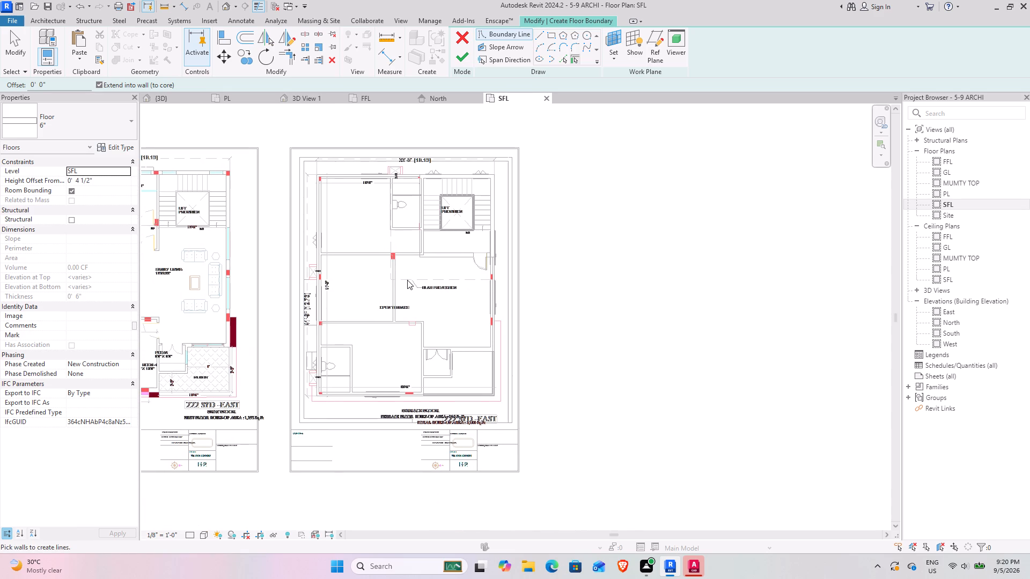
{"action": "middle_click_drag", "start_coordinate": [392, 267], "coordinate": [407, 305]}
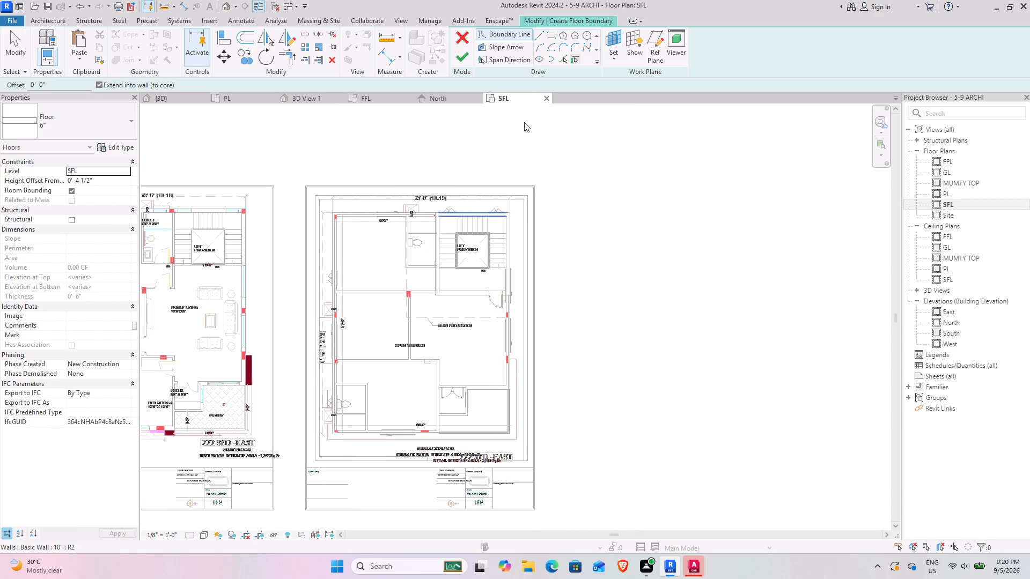
{"action": "left_click", "coordinate": [554, 34]}
{"action": "scroll", "coordinate": [332, 206], "scroll_direction": "up", "scroll_amount": 4}
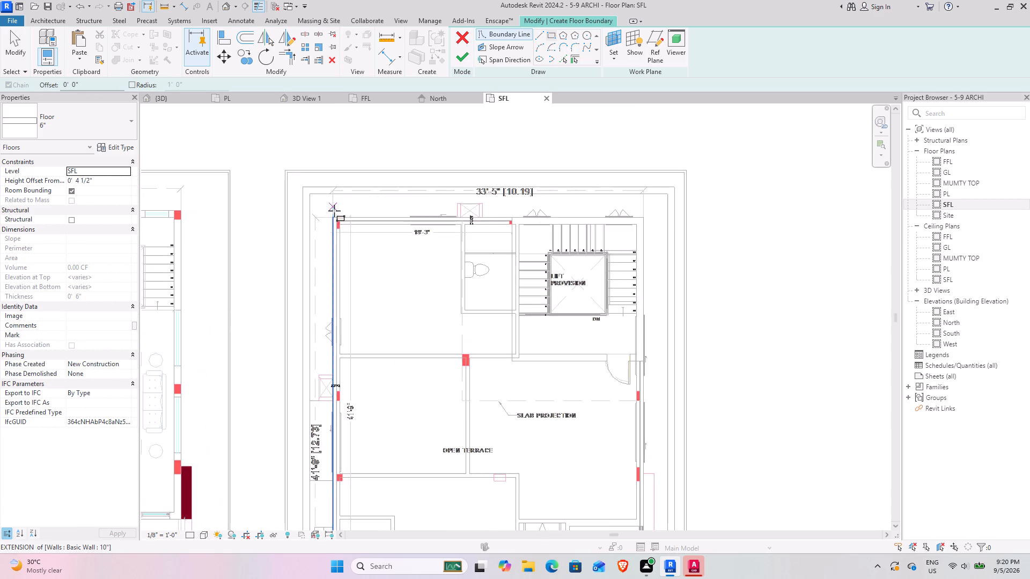
{"action": "scroll", "coordinate": [338, 211], "scroll_direction": "up", "scroll_amount": 13}
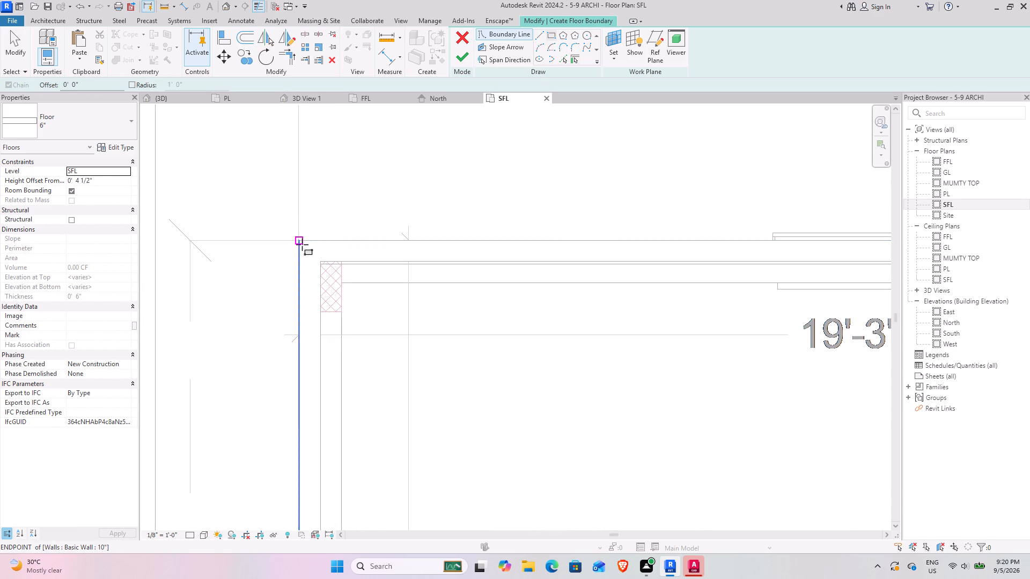
{"action": "left_click", "coordinate": [302, 244]}
{"action": "scroll", "coordinate": [520, 343], "scroll_direction": "down", "scroll_amount": 4}
{"action": "scroll", "coordinate": [738, 405], "scroll_direction": "down", "scroll_amount": 4}
{"action": "middle_click_drag", "start_coordinate": [743, 426], "coordinate": [460, 187]}
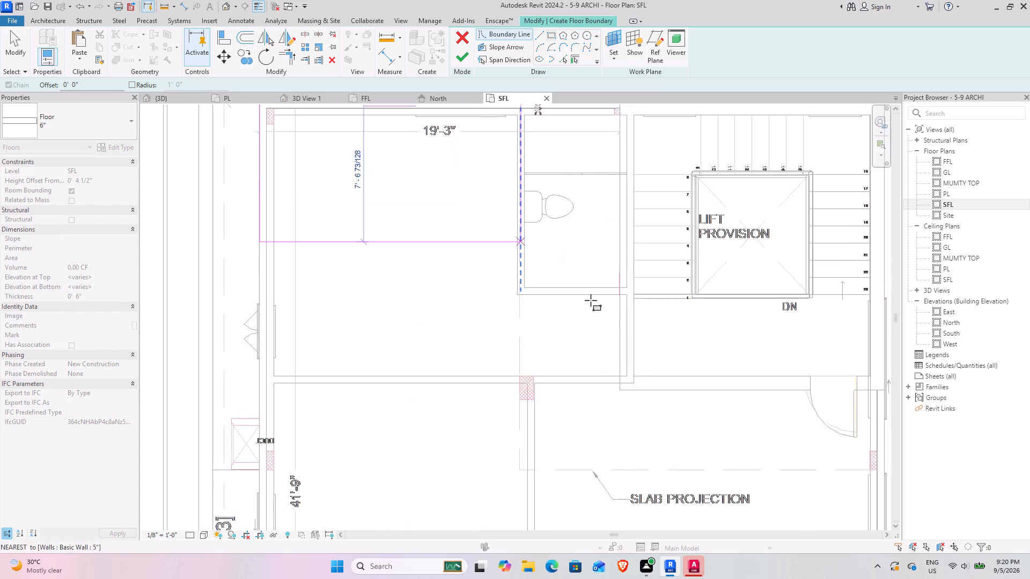
{"action": "scroll", "coordinate": [613, 318], "scroll_direction": "down", "scroll_amount": 5}
{"action": "middle_click_drag", "start_coordinate": [709, 389], "coordinate": [511, 263]}
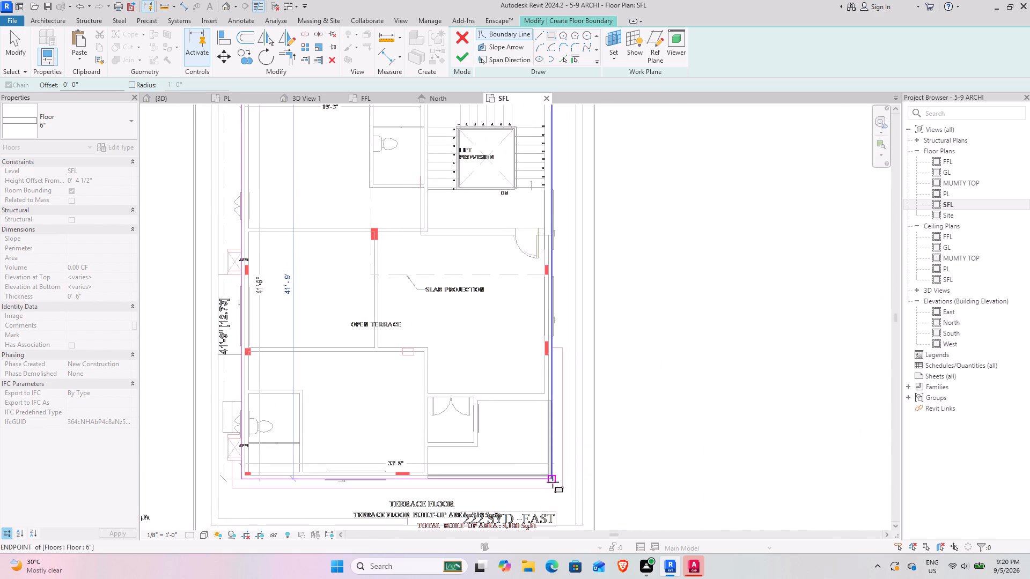
{"action": "scroll", "coordinate": [553, 482], "scroll_direction": "up", "scroll_amount": 11}
{"action": "left_click", "coordinate": [553, 466]}
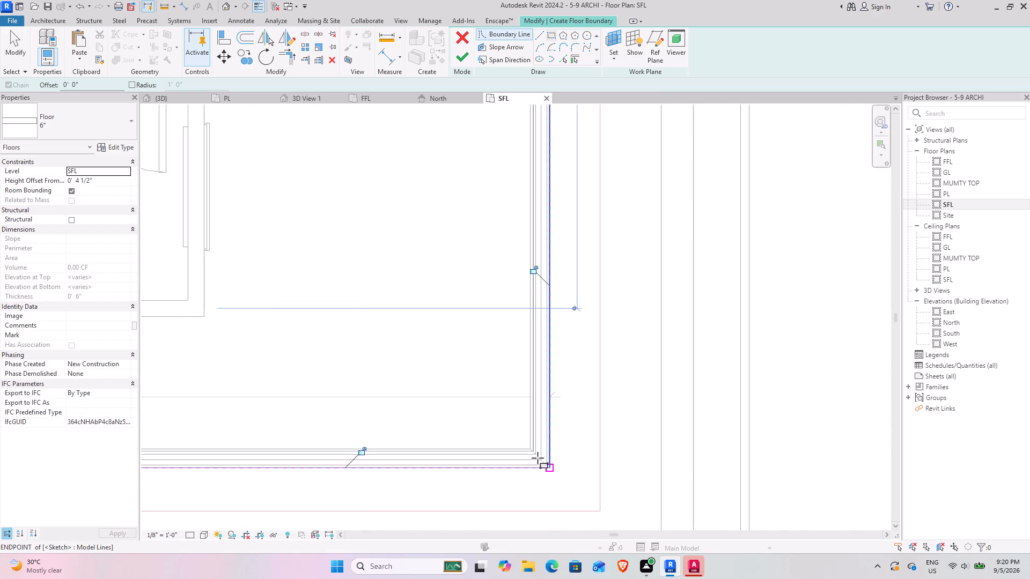
Sketch a rectangular stair opening from the staircase room's inner corner to the riser 23 line, about 9'-7 1/2" deep, and finish the floor.
{"action": "scroll", "coordinate": [348, 296], "scroll_direction": "down", "scroll_amount": 8}
{"action": "middle_click_drag", "start_coordinate": [336, 281], "coordinate": [679, 503]}
{"action": "middle_click_drag", "start_coordinate": [576, 270], "coordinate": [554, 357]}
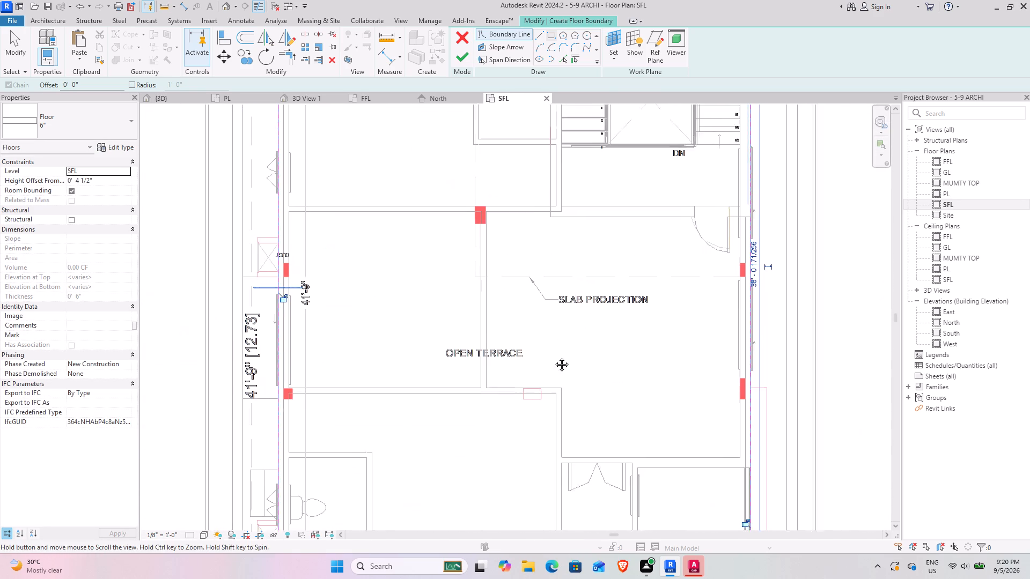
{"action": "middle_click_drag", "start_coordinate": [554, 357], "coordinate": [563, 550]}
{"action": "scroll", "coordinate": [557, 276], "scroll_direction": "up", "scroll_amount": 8}
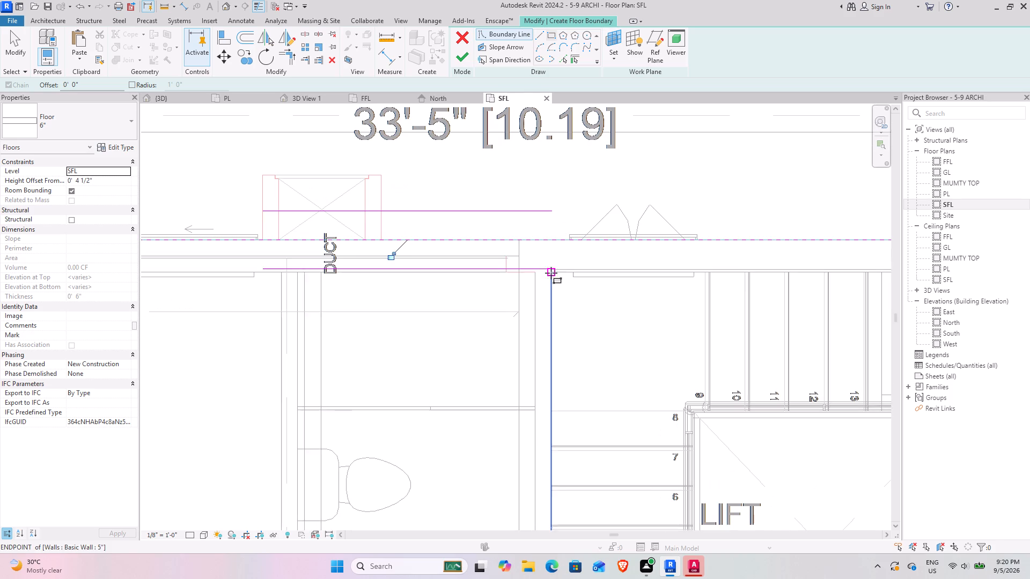
{"action": "left_click", "coordinate": [553, 272]}
{"action": "scroll", "coordinate": [671, 376], "scroll_direction": "down", "scroll_amount": 4}
{"action": "middle_click_drag", "start_coordinate": [737, 402], "coordinate": [688, 376]}
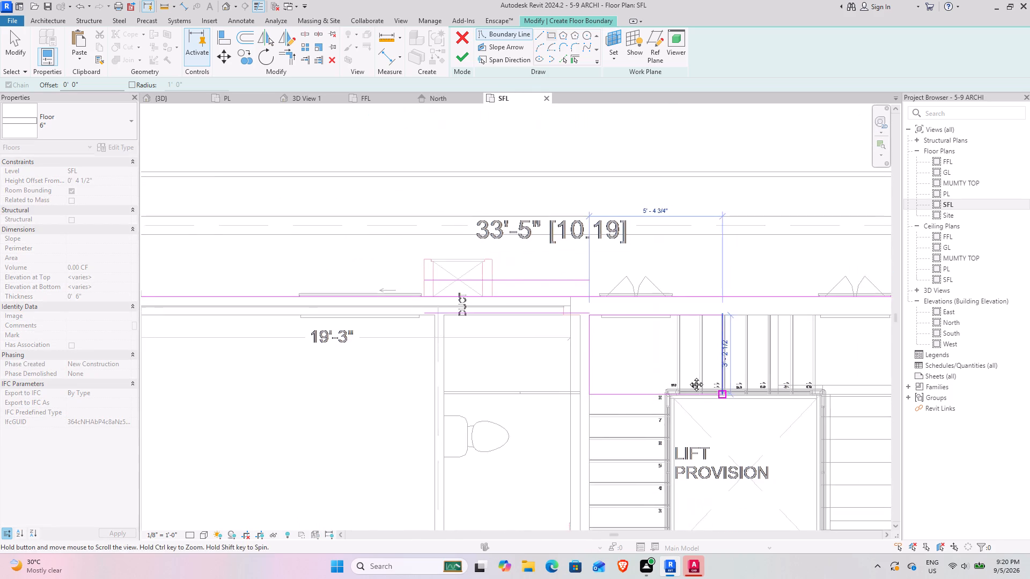
{"action": "middle_click_drag", "start_coordinate": [688, 376], "coordinate": [331, 170]}
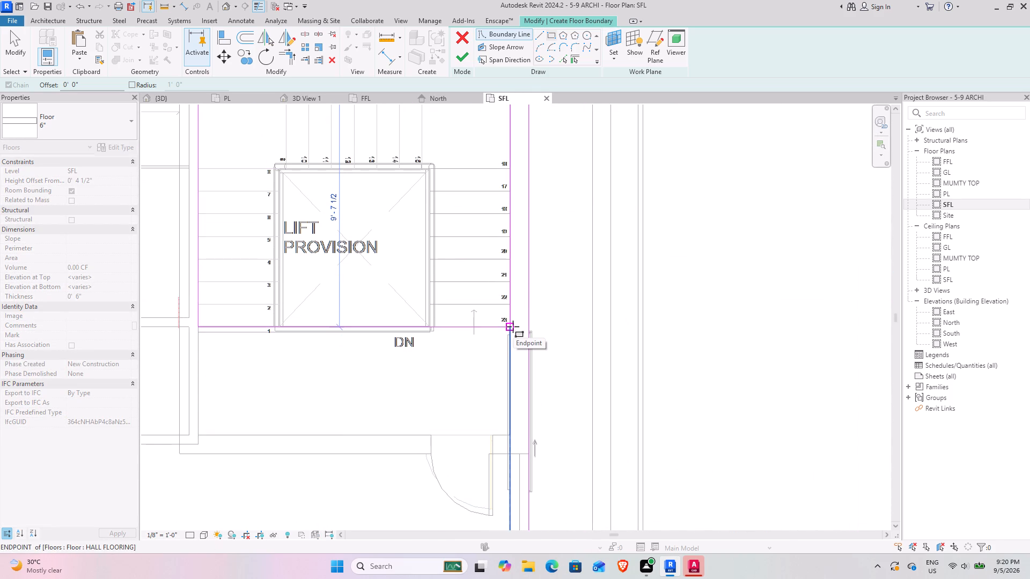
{"action": "scroll", "coordinate": [513, 326], "scroll_direction": "up", "scroll_amount": 7}
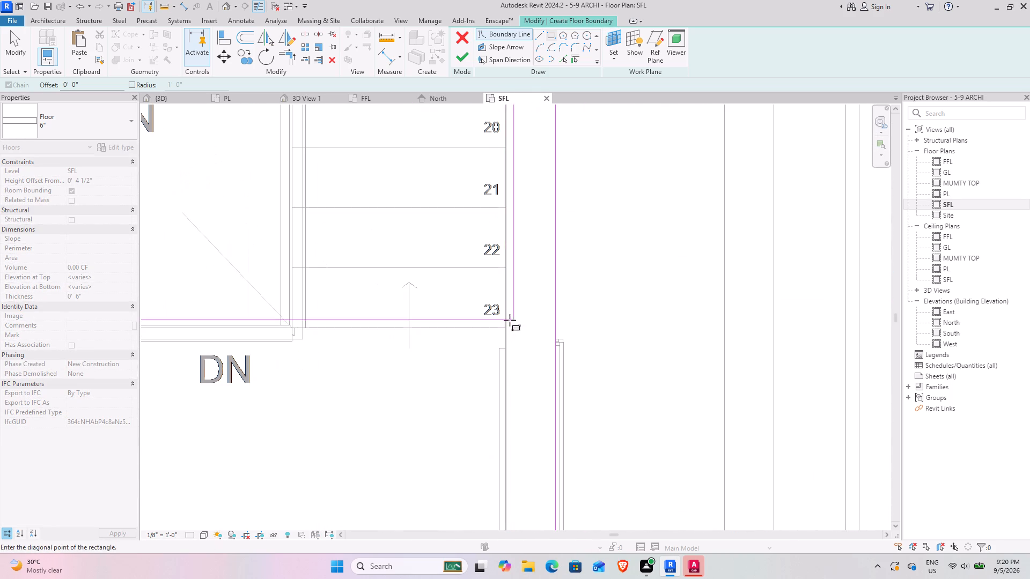
{"action": "left_click", "coordinate": [506, 326]}
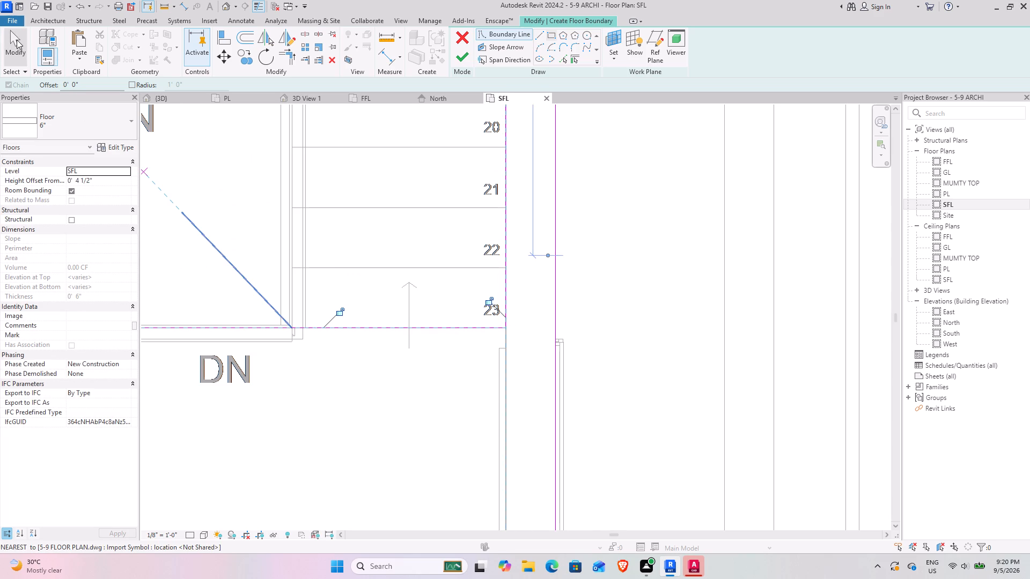
{"action": "left_click", "coordinate": [17, 40]}
{"action": "left_click", "coordinate": [459, 56]}
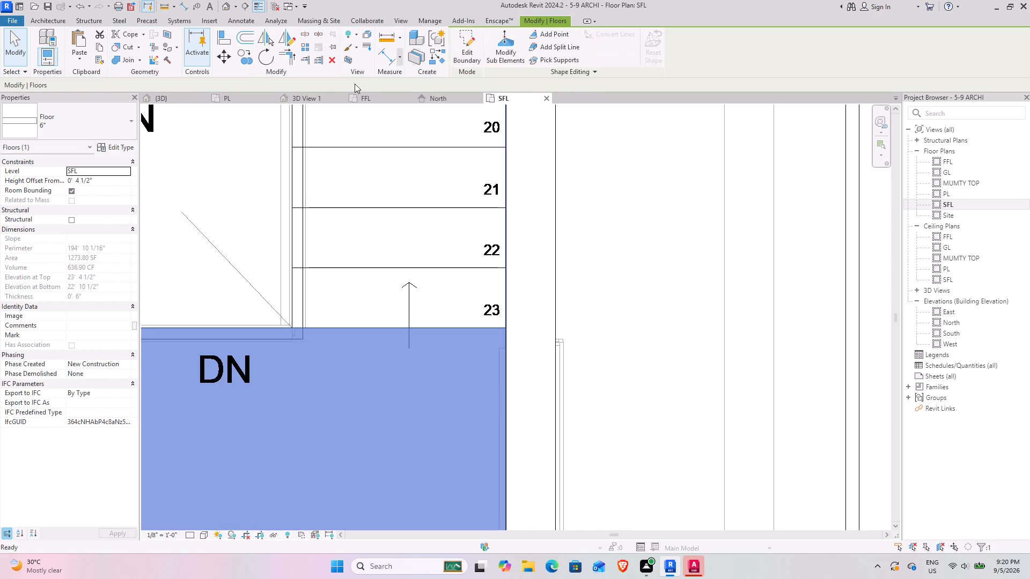
Open the {3D} view and examine the new terrace floor from the front, side and above.
{"action": "left_click", "coordinate": [167, 92]}
{"action": "left_click", "coordinate": [170, 95]}
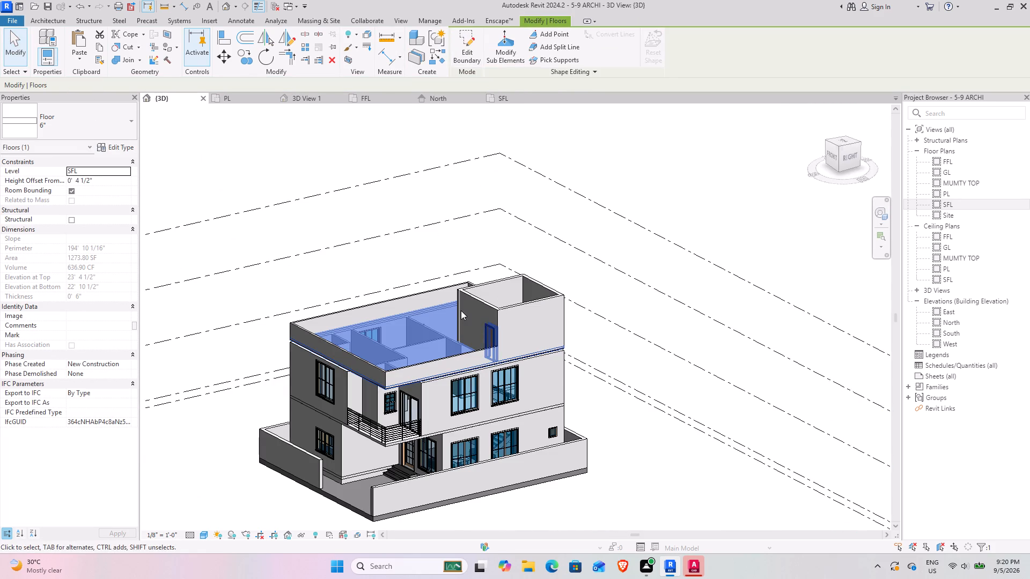
{"action": "middle_click_drag", "start_coordinate": [461, 310], "coordinate": [539, 362], "text": "shift"}
{"action": "left_click", "coordinate": [680, 421]}
{"action": "middle_click_drag", "start_coordinate": [488, 322], "coordinate": [513, 320], "text": "shift"}
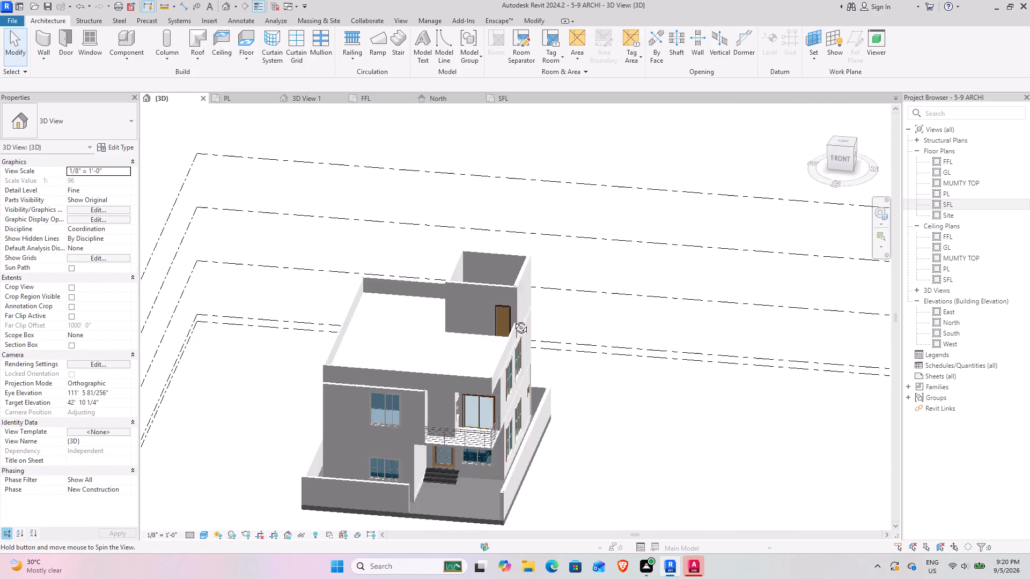
{"action": "middle_click_drag", "start_coordinate": [513, 320], "coordinate": [298, 148], "text": "shift"}
{"action": "scroll", "coordinate": [415, 266], "scroll_direction": "down", "scroll_amount": 4}
{"action": "middle_click_drag", "start_coordinate": [404, 285], "coordinate": [472, 152], "text": "shift"}
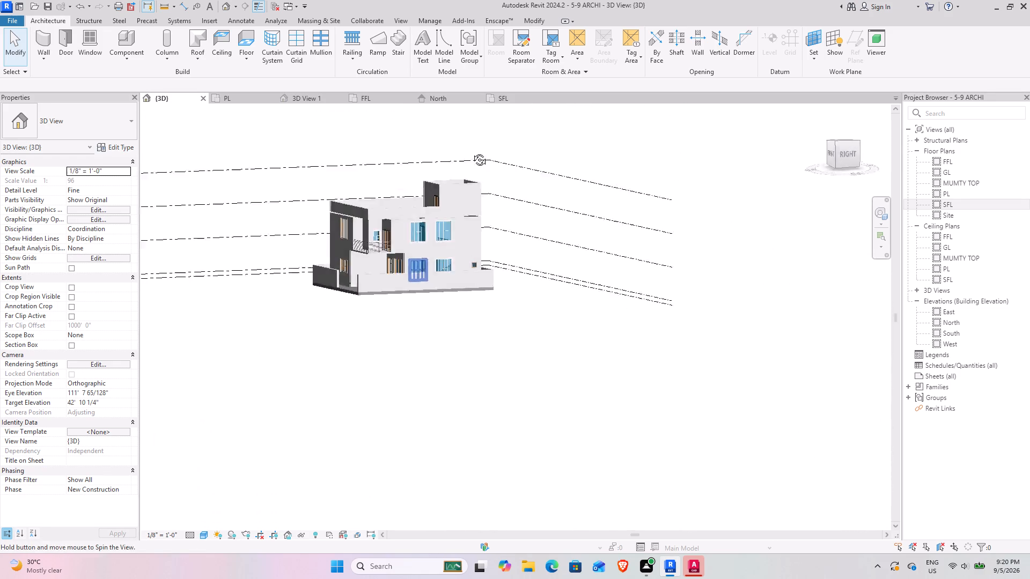
{"action": "middle_click_drag", "start_coordinate": [472, 152], "coordinate": [476, 143], "text": "shift"}
{"action": "middle_click_drag", "start_coordinate": [428, 190], "coordinate": [509, 395]}
{"action": "middle_click_drag", "start_coordinate": [483, 391], "coordinate": [572, 518], "text": "shift"}
Copy the assembled stair based on PL and paste it aligned to level FFL.
{"action": "scroll", "coordinate": [498, 367], "scroll_direction": "up", "scroll_amount": 5}
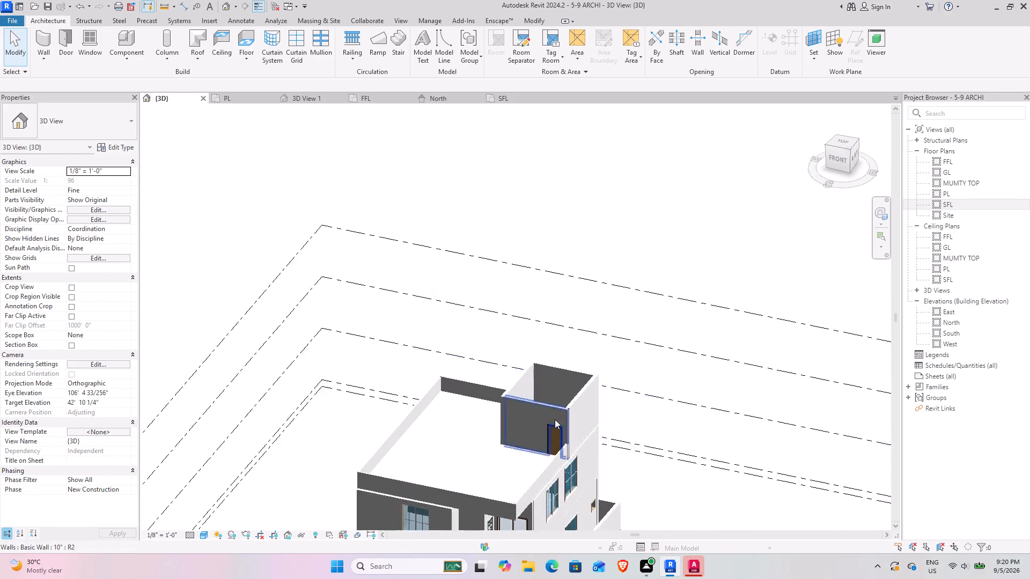
{"action": "scroll", "coordinate": [555, 419], "scroll_direction": "up", "scroll_amount": 2}
{"action": "middle_click_drag", "start_coordinate": [538, 411], "coordinate": [613, 554], "text": "shift"}
{"action": "middle_click_drag", "start_coordinate": [516, 407], "coordinate": [453, 498], "text": "shift"}
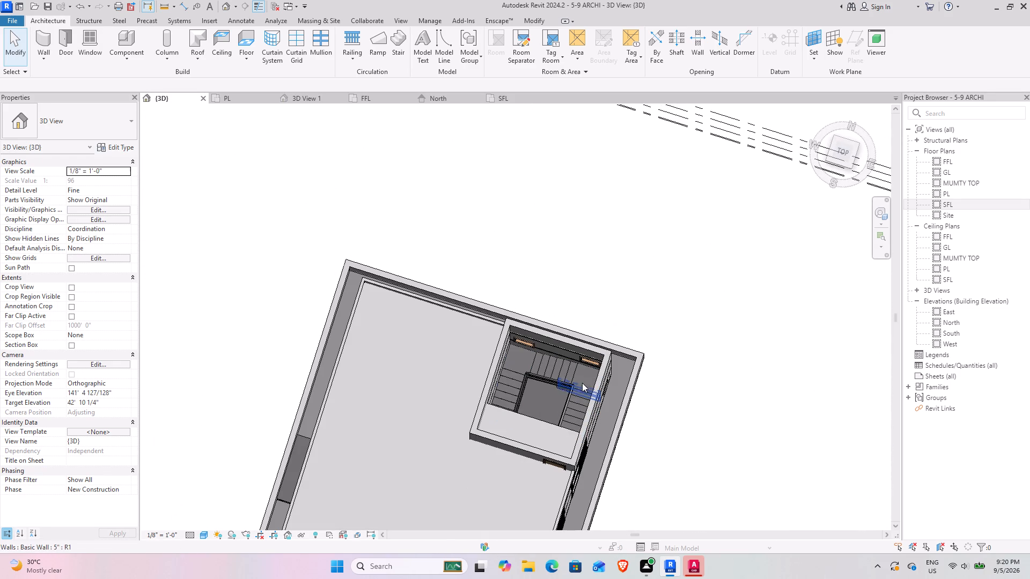
{"action": "left_click", "coordinate": [561, 380]}
{"action": "left_click", "coordinate": [549, 363]}
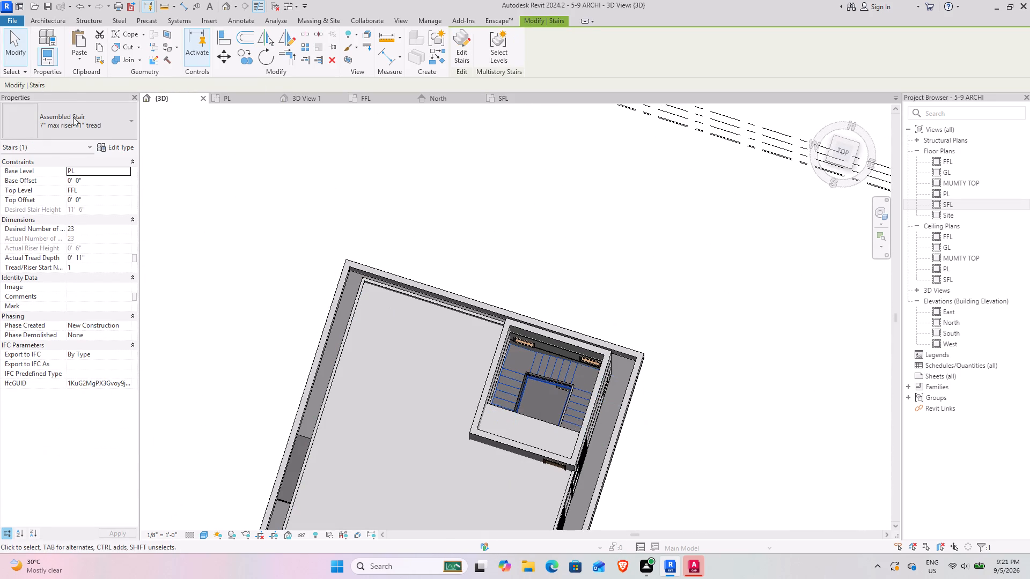
{"action": "left_click", "coordinate": [99, 47]}
{"action": "left_click", "coordinate": [87, 54]}
{"action": "left_click", "coordinate": [105, 106]}
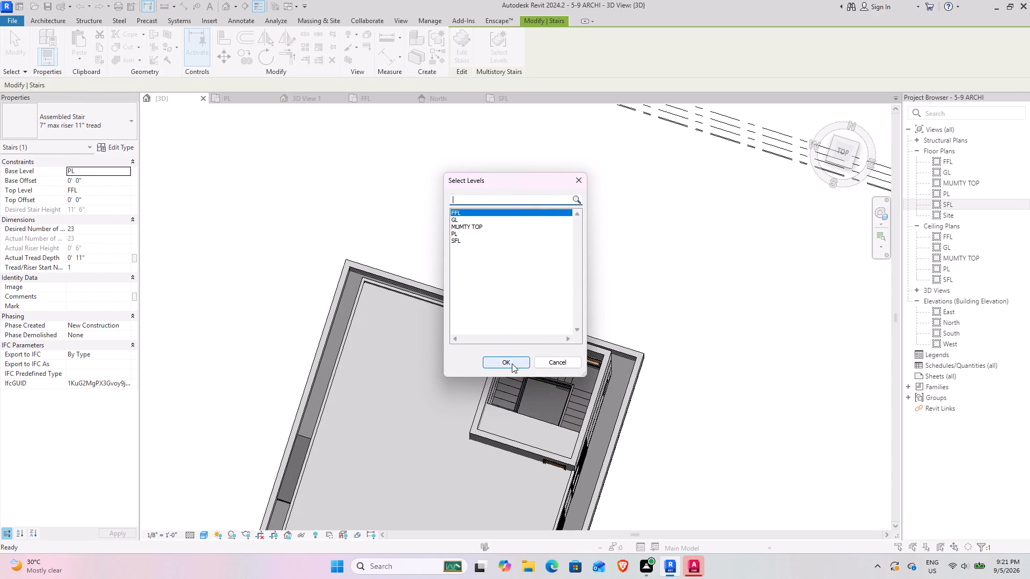
{"action": "left_click", "coordinate": [512, 363]}
Examine the copied staircase inside the staircase room from several sides and above.
{"action": "middle_click_drag", "start_coordinate": [715, 426], "coordinate": [715, 394], "text": "shift"}
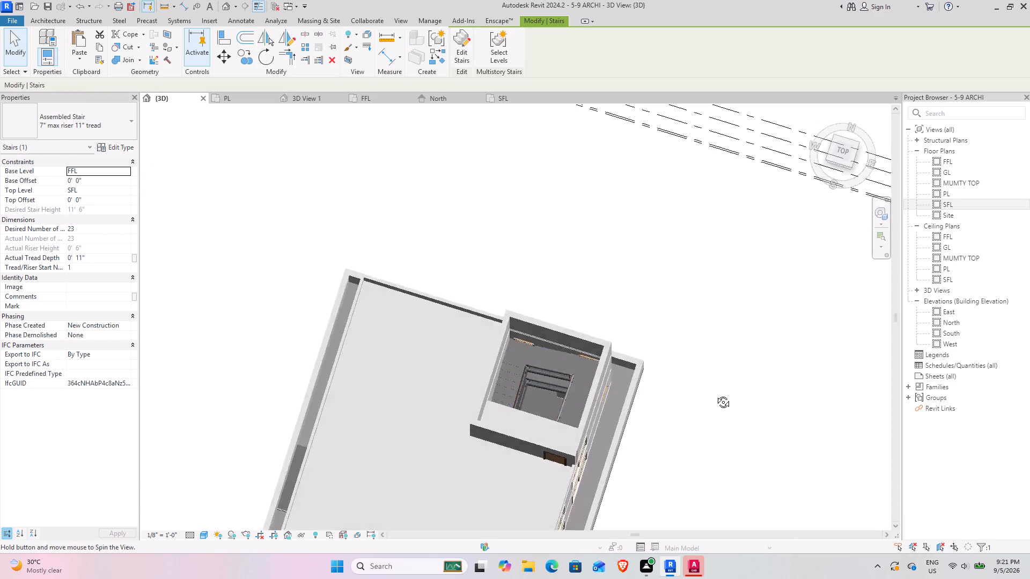
{"action": "middle_click_drag", "start_coordinate": [715, 394], "coordinate": [722, 249], "text": "shift"}
{"action": "middle_click_drag", "start_coordinate": [678, 305], "coordinate": [921, 357], "text": "shift"}
{"action": "middle_click_drag", "start_coordinate": [600, 362], "coordinate": [641, 362], "text": "shift"}
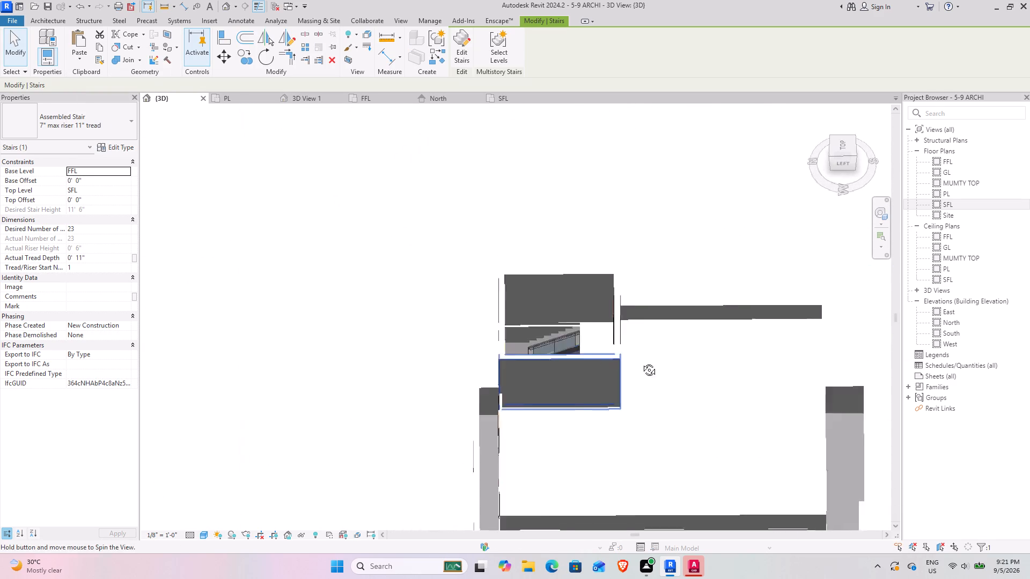
{"action": "middle_click_drag", "start_coordinate": [641, 362], "coordinate": [665, 362], "text": "shift"}
{"action": "scroll", "coordinate": [572, 311], "scroll_direction": "up", "scroll_amount": 14}
{"action": "middle_click_drag", "start_coordinate": [632, 350], "coordinate": [665, 288], "text": "shift"}
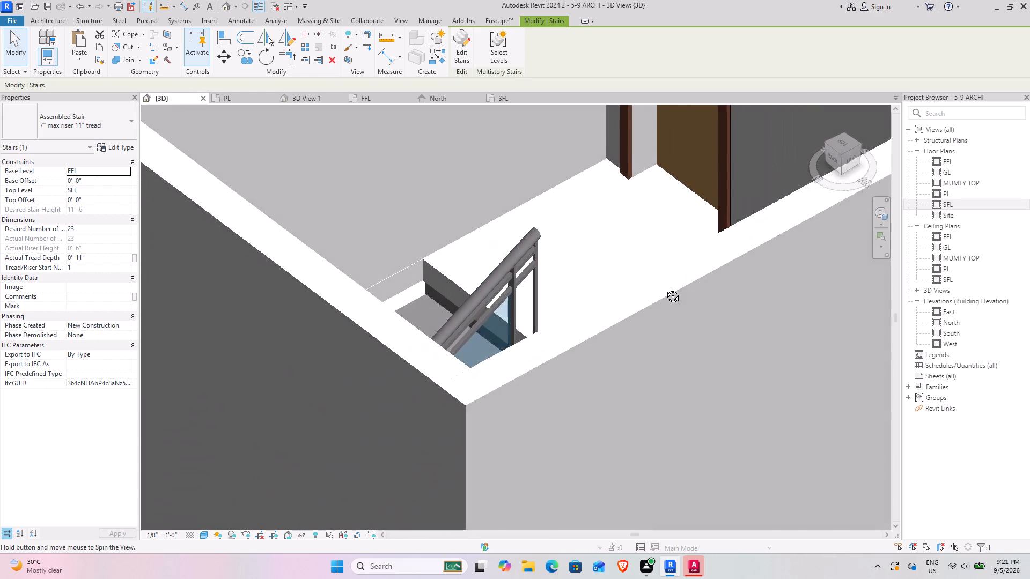
{"action": "middle_click_drag", "start_coordinate": [665, 288], "coordinate": [458, 366], "text": "shift"}
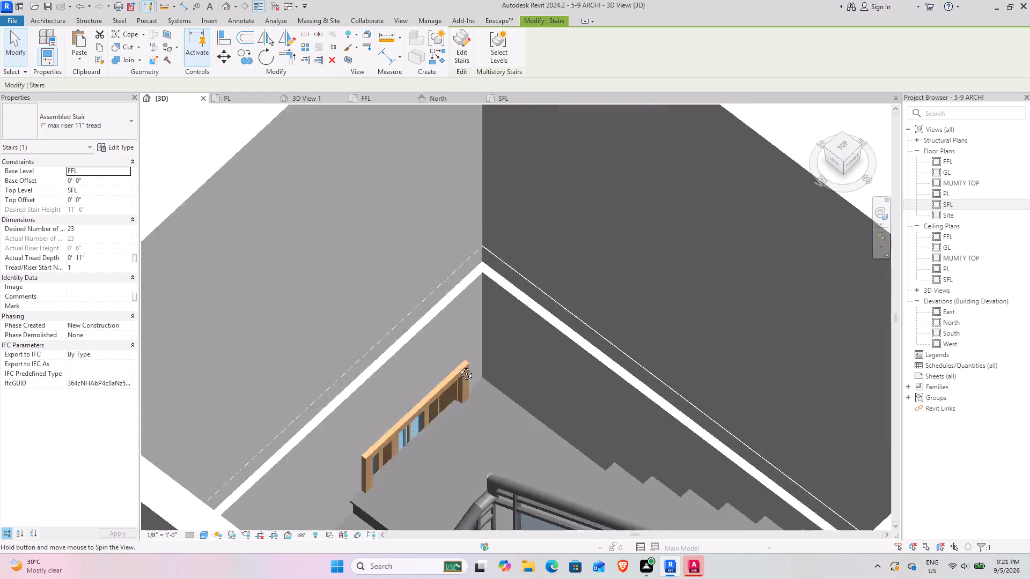
{"action": "middle_click_drag", "start_coordinate": [458, 366], "coordinate": [433, 386], "text": "shift"}
{"action": "scroll", "coordinate": [434, 388], "scroll_direction": "down", "scroll_amount": 9}
{"action": "middle_click_drag", "start_coordinate": [443, 436], "coordinate": [391, 428], "text": "shift"}
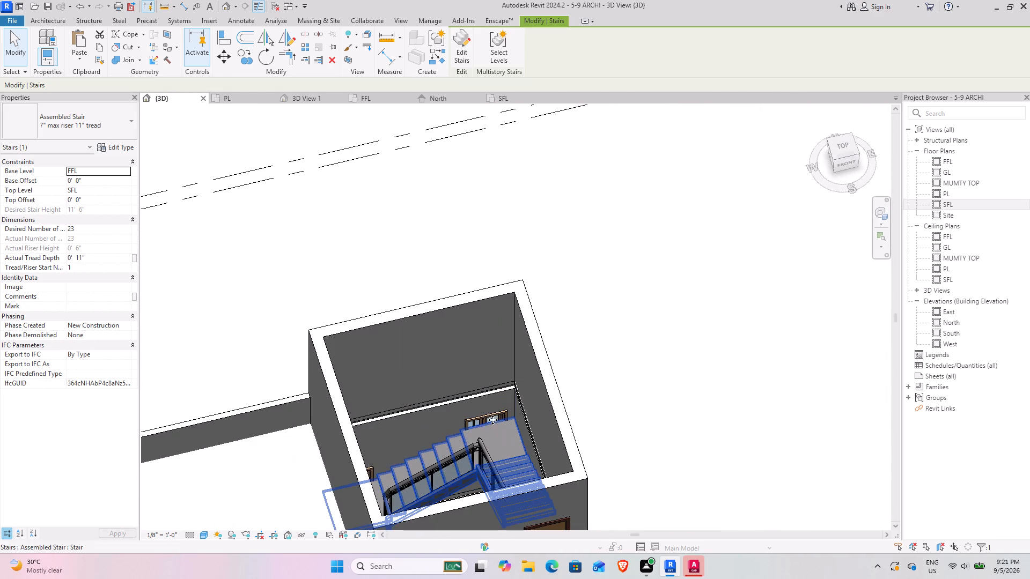
{"action": "scroll", "coordinate": [349, 413], "scroll_direction": "down", "scroll_amount": 4}
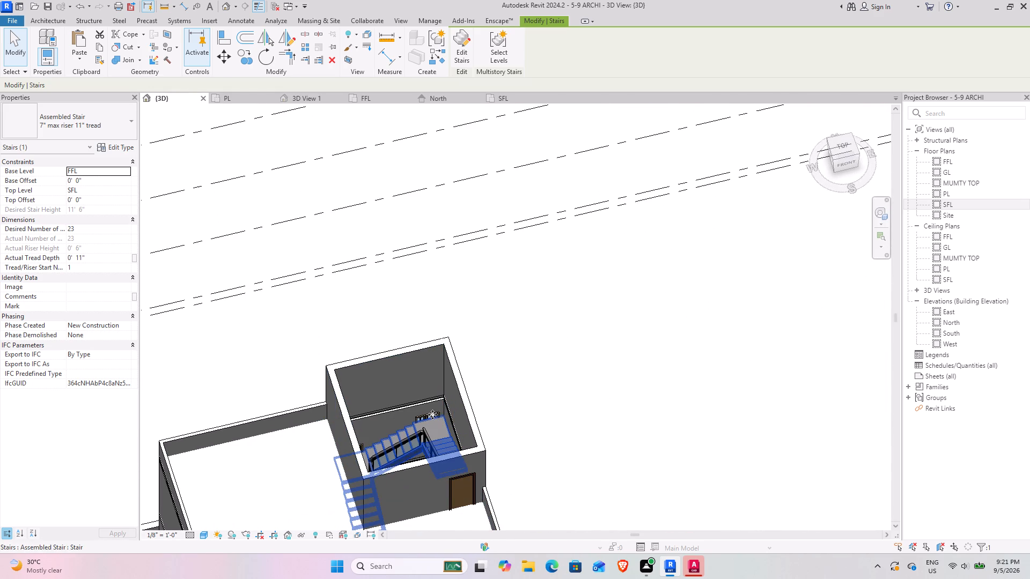
Copy the staircase room's 5'6"X2'6" casement window on FFL and paste it aligned to level SFL.
{"action": "scroll", "coordinate": [424, 351], "scroll_direction": "up", "scroll_amount": 8}
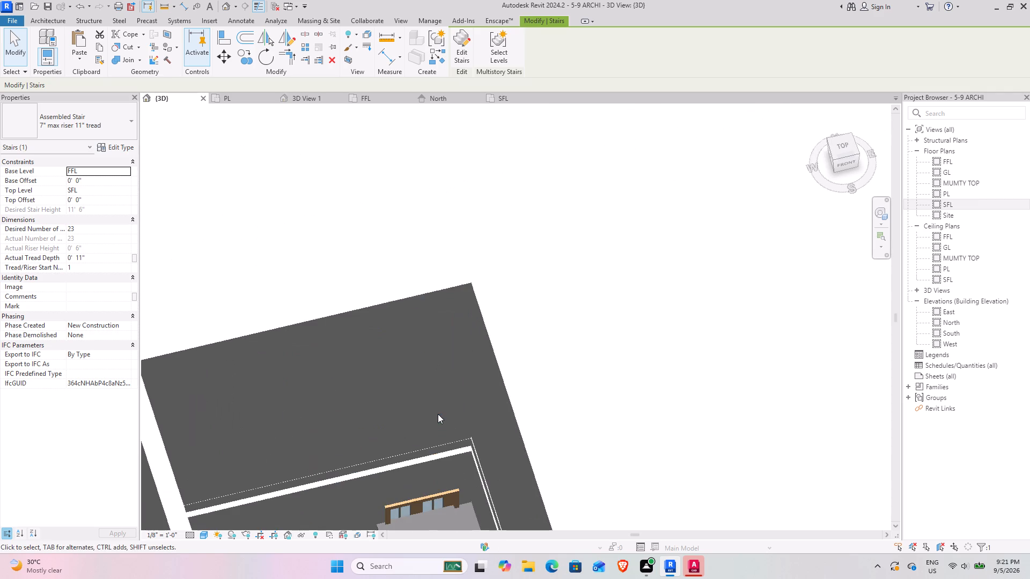
{"action": "left_click", "coordinate": [215, 220]}
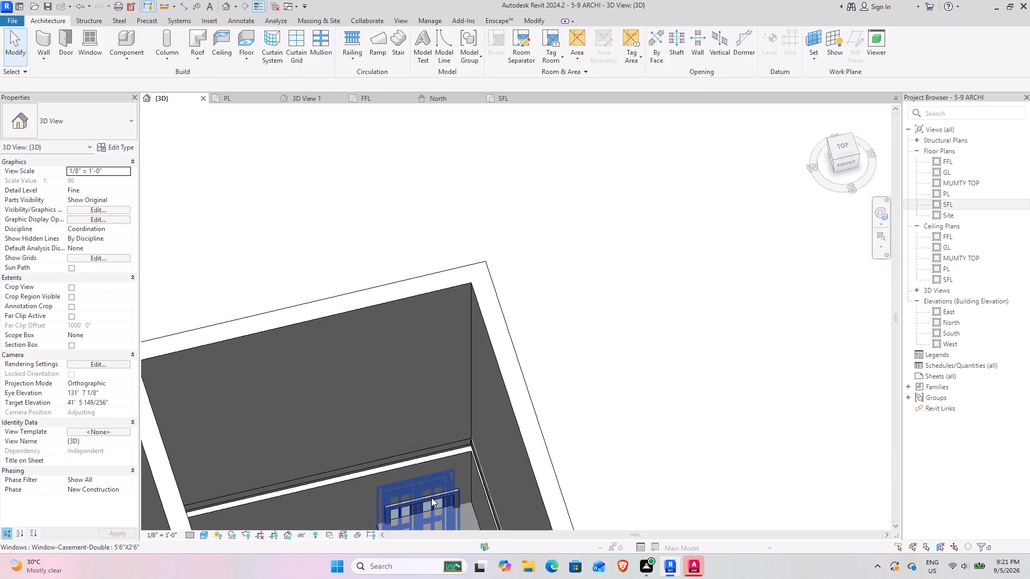
{"action": "left_click", "coordinate": [431, 498]}
{"action": "left_click", "coordinate": [102, 53]}
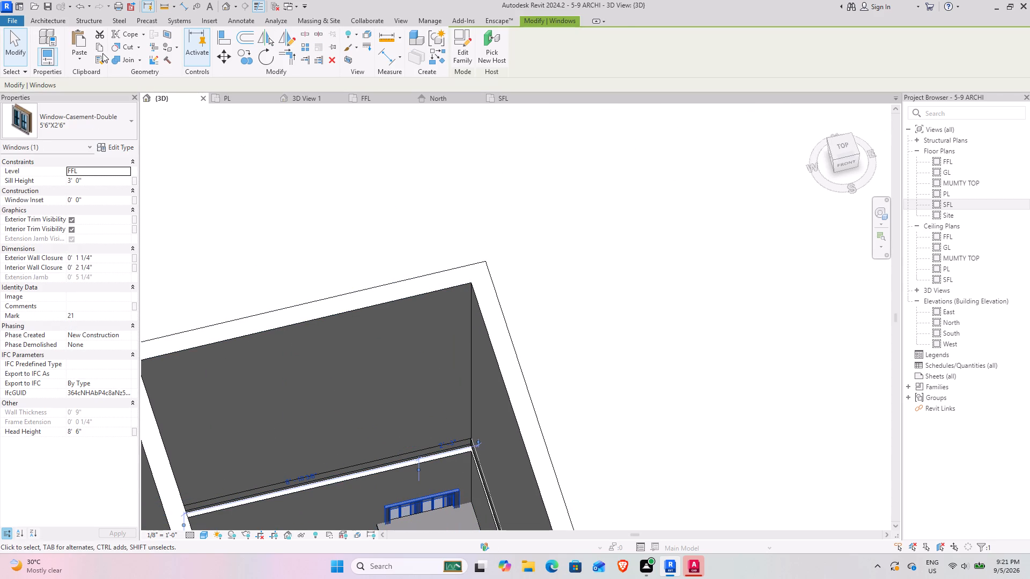
{"action": "left_click", "coordinate": [99, 47]}
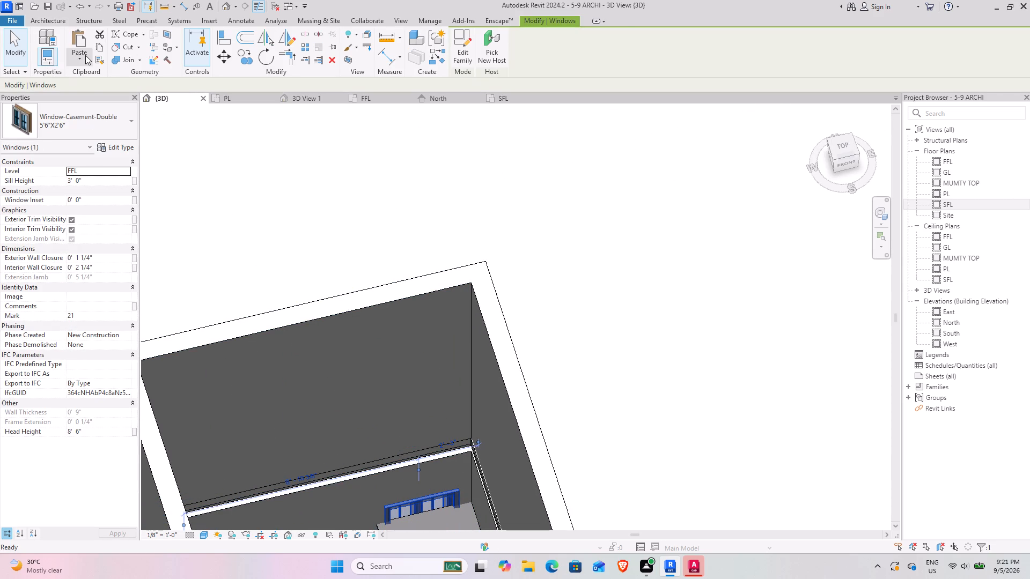
{"action": "left_click", "coordinate": [85, 55]}
{"action": "left_click", "coordinate": [120, 103]}
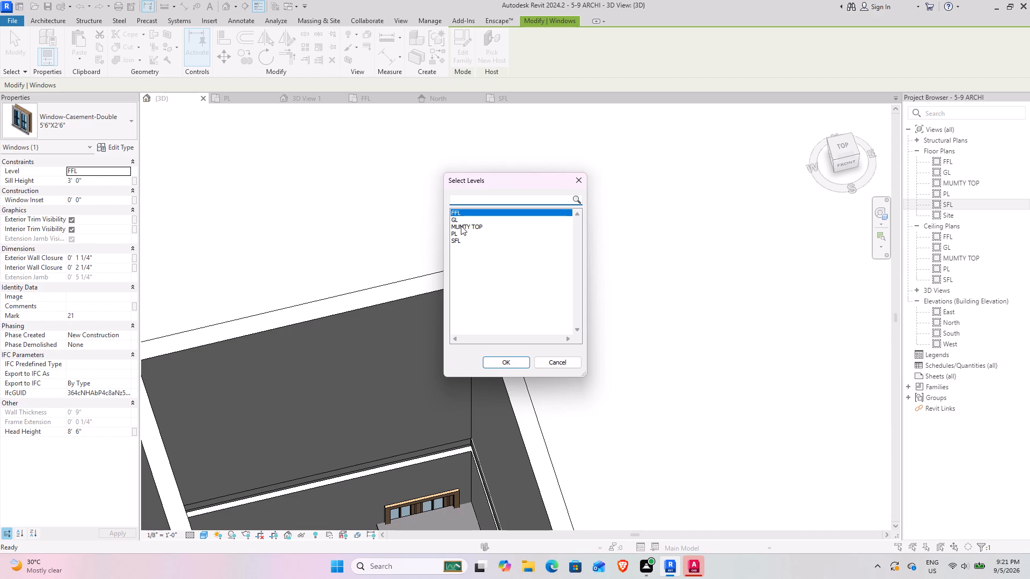
{"action": "left_click", "coordinate": [462, 242]}
{"action": "left_click", "coordinate": [520, 360]}
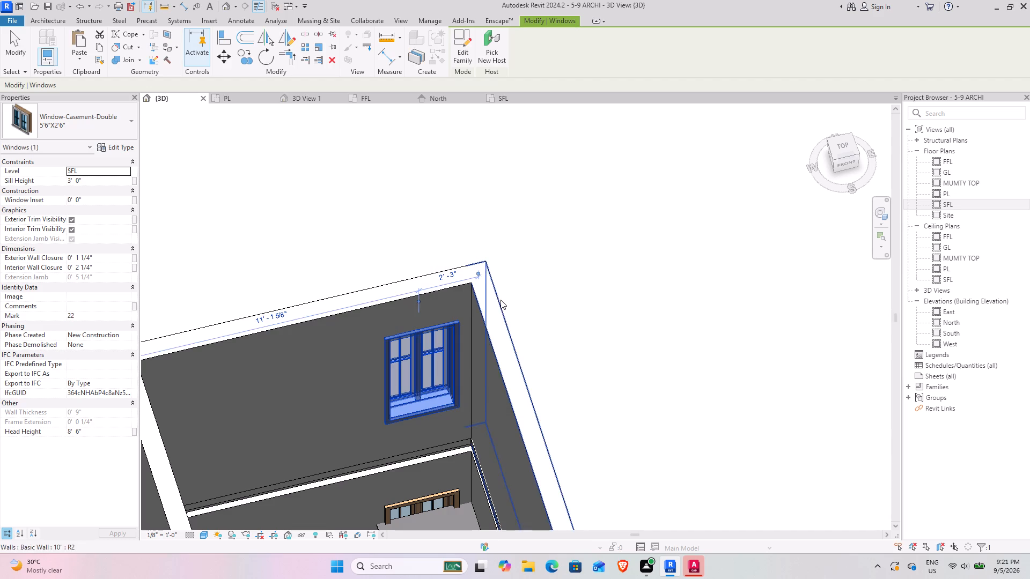
{"action": "left_click", "coordinate": [598, 338]}
Set the sill height of the SFL casement window in the staircase room to 0.
{"action": "scroll", "coordinate": [546, 356], "scroll_direction": "down", "scroll_amount": 5}
{"action": "middle_click_drag", "start_coordinate": [512, 388], "coordinate": [491, 270]}
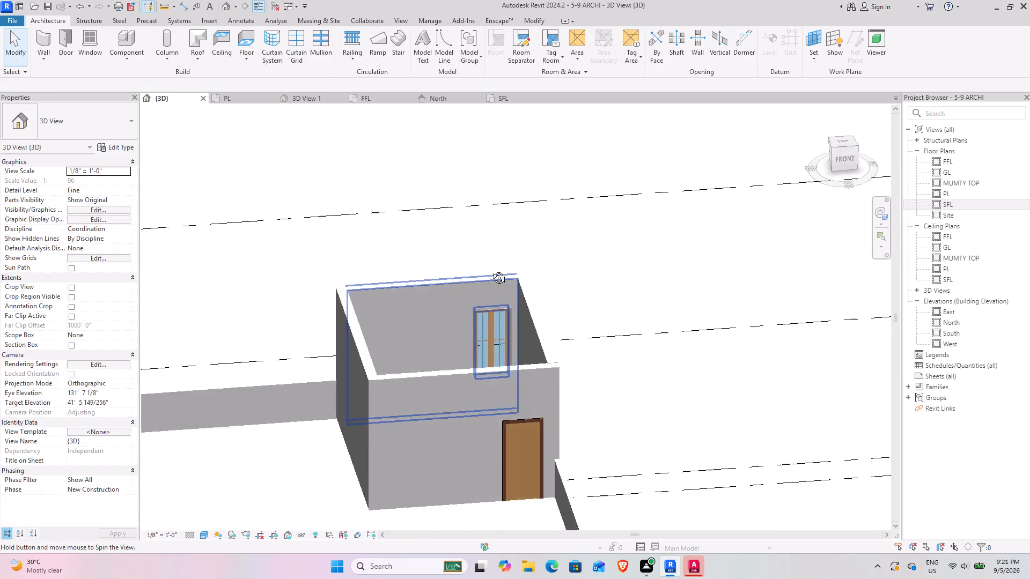
{"action": "middle_click_drag", "start_coordinate": [491, 270], "coordinate": [540, 353]}
{"action": "scroll", "coordinate": [543, 353], "scroll_direction": "down", "scroll_amount": 4}
{"action": "middle_click_drag", "start_coordinate": [553, 366], "coordinate": [561, 375], "text": "shift"}
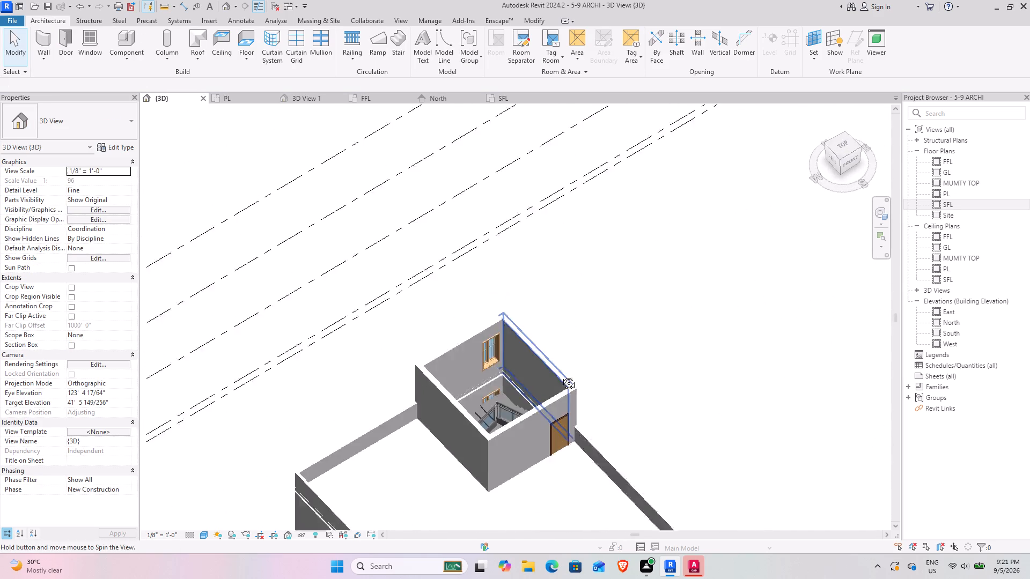
{"action": "middle_click_drag", "start_coordinate": [561, 375], "coordinate": [558, 376], "text": "shift"}
{"action": "left_click", "coordinate": [498, 362]}
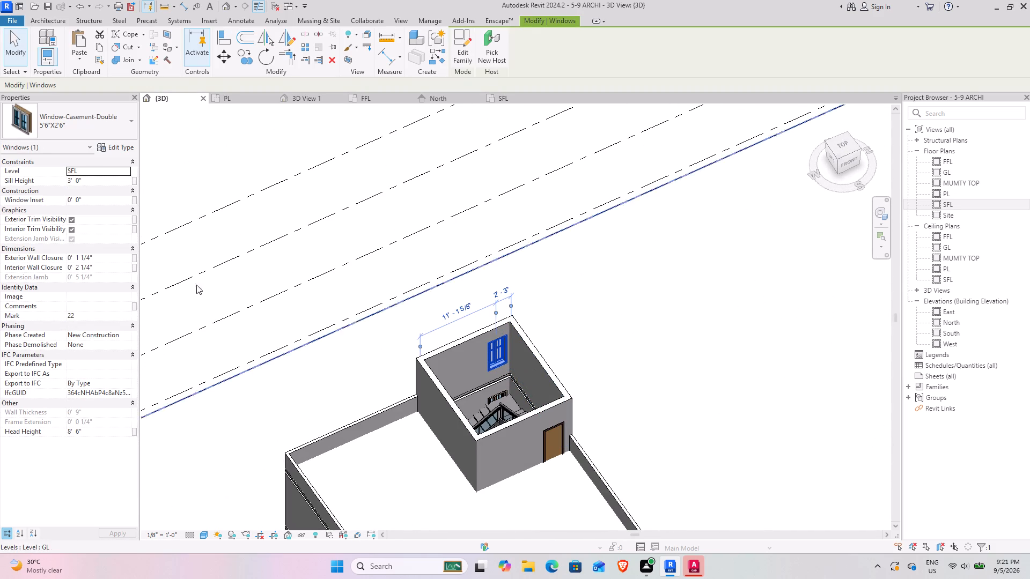
{"action": "left_click", "coordinate": [102, 181]}
{"action": "key", "text": "0"}
{"action": "key", "text": "Return"}
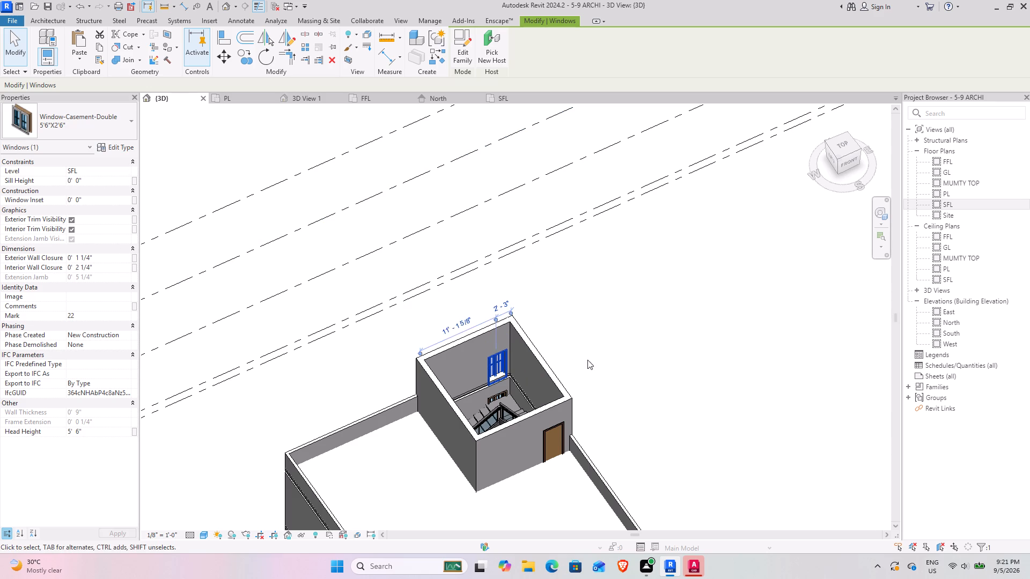
{"action": "left_click", "coordinate": [651, 360]}
Set the 6" terrace floor's height offset from level SFL to 0.
{"action": "middle_click_drag", "start_coordinate": [559, 383], "coordinate": [811, 258], "text": "shift"}
{"action": "middle_click_drag", "start_coordinate": [586, 306], "coordinate": [678, 274], "text": "shift"}
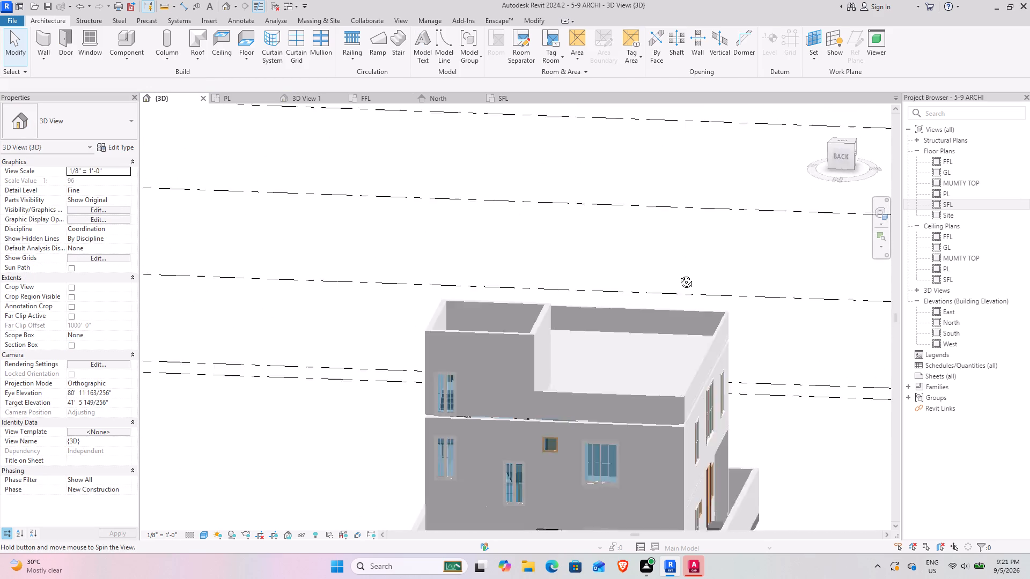
{"action": "middle_click_drag", "start_coordinate": [678, 274], "coordinate": [651, 258], "text": "shift"}
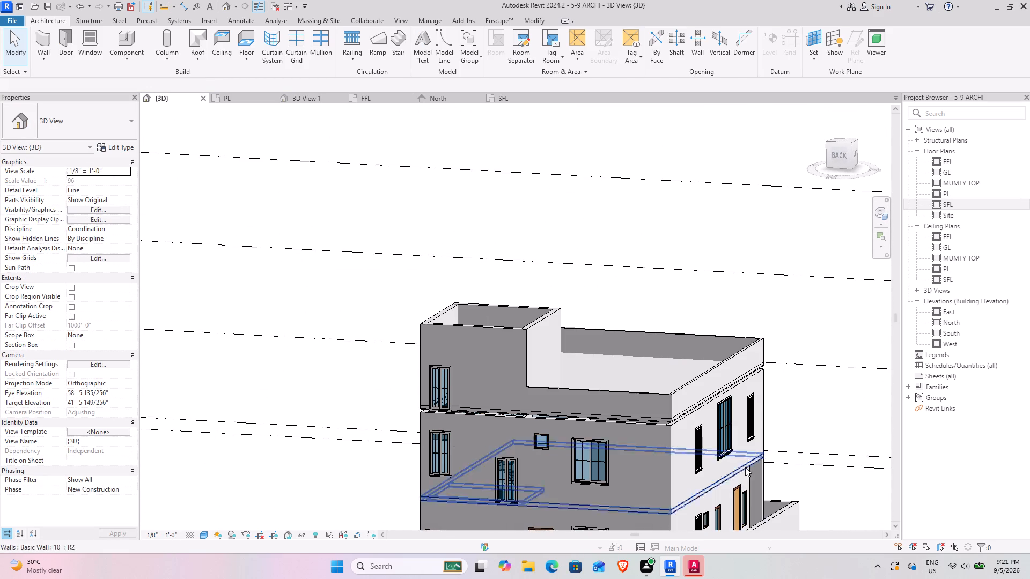
{"action": "scroll", "coordinate": [658, 411], "scroll_direction": "up", "scroll_amount": 9}
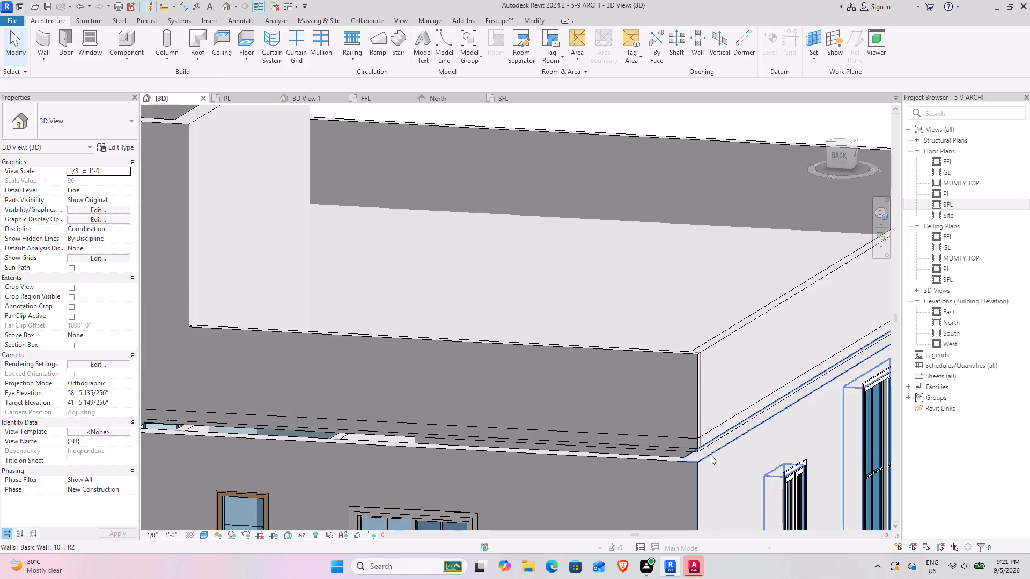
{"action": "left_click", "coordinate": [692, 448]}
{"action": "left_click", "coordinate": [112, 181]}
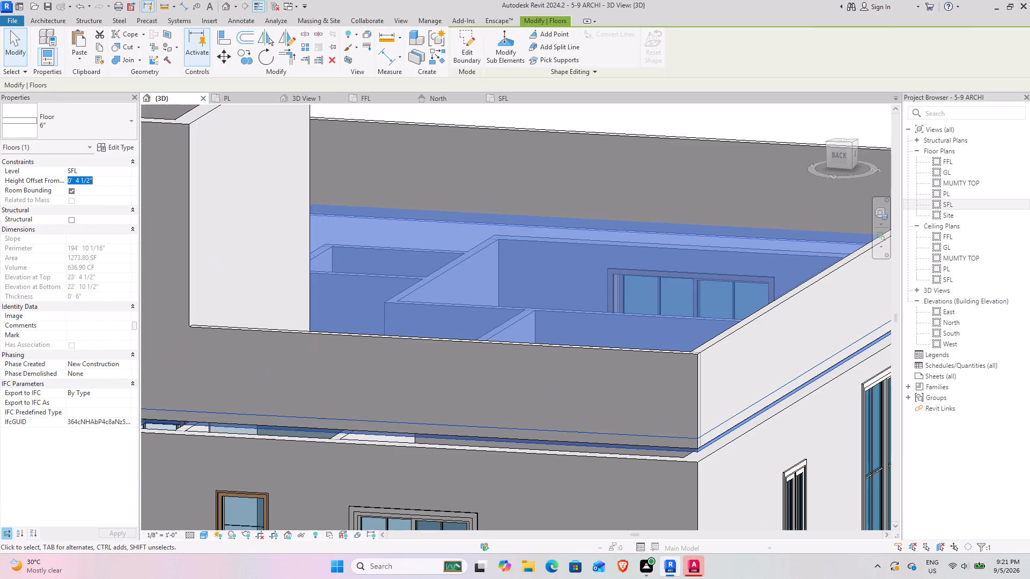
{"action": "key", "text": "0"}
{"action": "key", "text": "Return"}
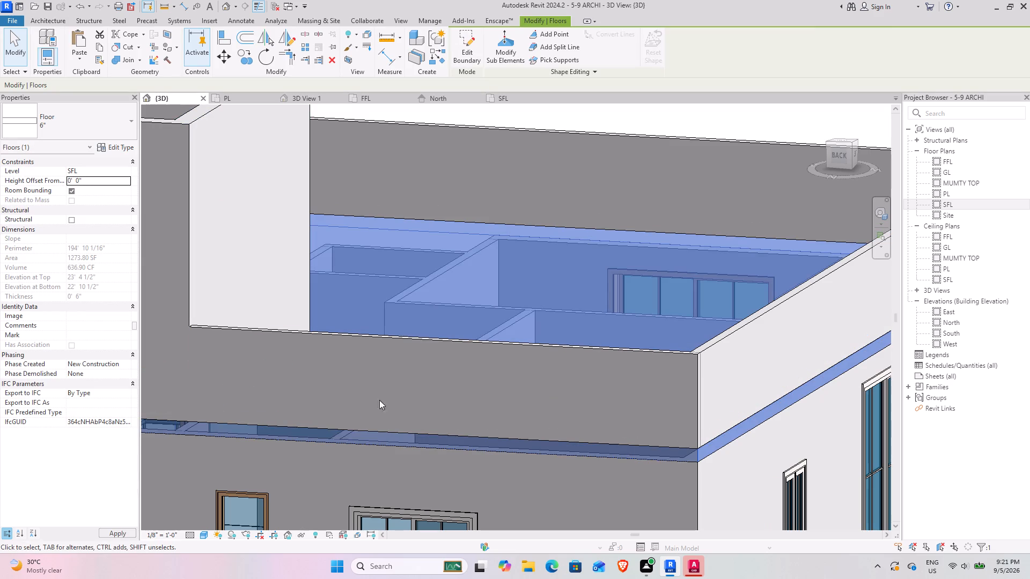
{"action": "left_click", "coordinate": [573, 164]}
Edit the path of the upper staircase's glass railing facing the terrace slab, shortening it to about 6'-3" at the adjoining flight's railing.
{"action": "scroll", "coordinate": [573, 164], "scroll_direction": "down", "scroll_amount": 5}
{"action": "middle_click_drag", "start_coordinate": [643, 179], "coordinate": [348, 285], "text": "shift"}
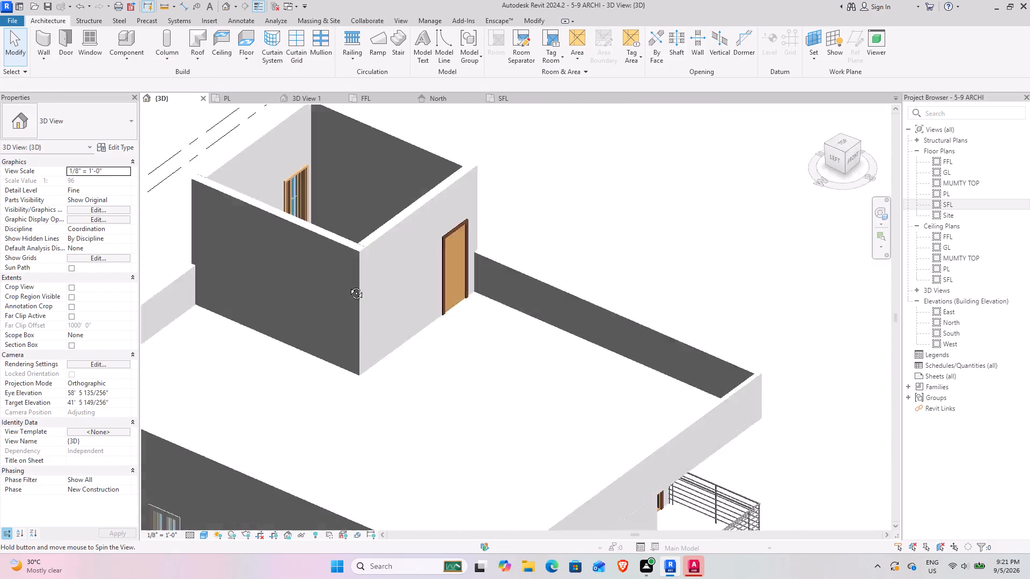
{"action": "middle_click_drag", "start_coordinate": [348, 285], "coordinate": [337, 447], "text": "shift"}
{"action": "middle_click_drag", "start_coordinate": [345, 345], "coordinate": [92, 414], "text": "shift"}
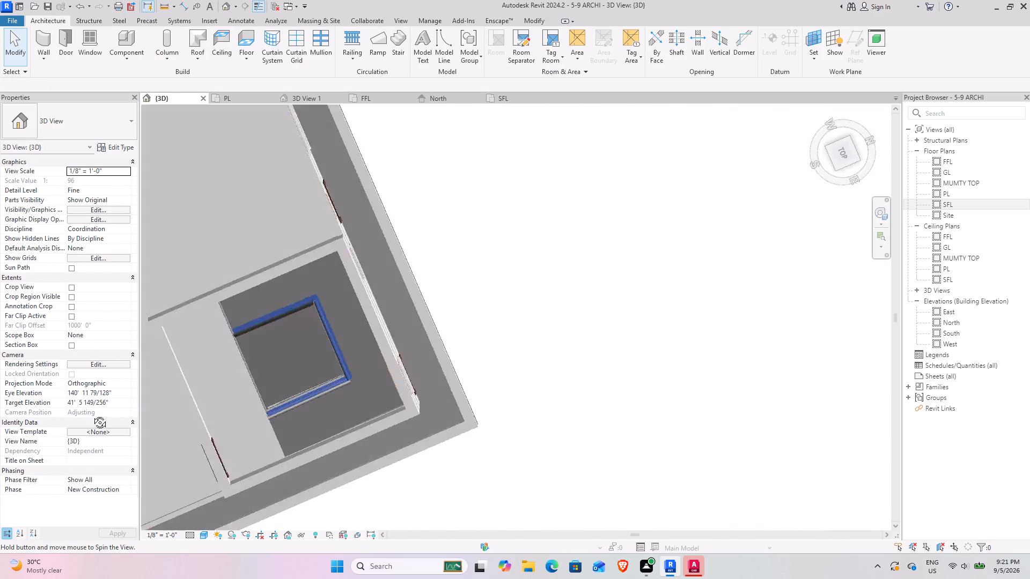
{"action": "middle_click_drag", "start_coordinate": [92, 414], "coordinate": [9, 362], "text": "shift"}
{"action": "scroll", "coordinate": [290, 292], "scroll_direction": "up", "scroll_amount": 4}
{"action": "middle_click_drag", "start_coordinate": [286, 365], "coordinate": [263, 322], "text": "shift"}
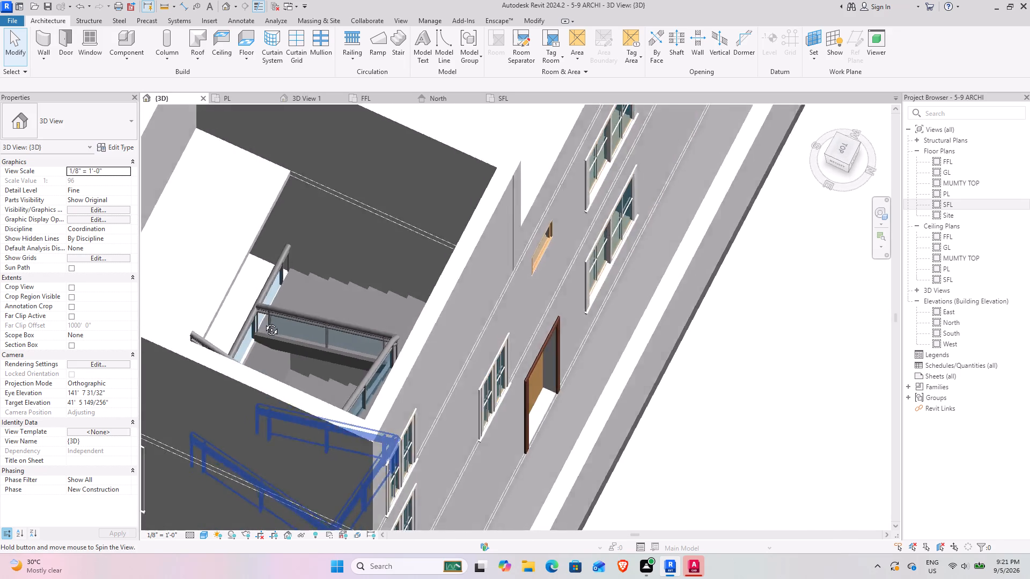
{"action": "middle_click_drag", "start_coordinate": [263, 322], "coordinate": [244, 337], "text": "shift"}
{"action": "left_click", "coordinate": [293, 264]}
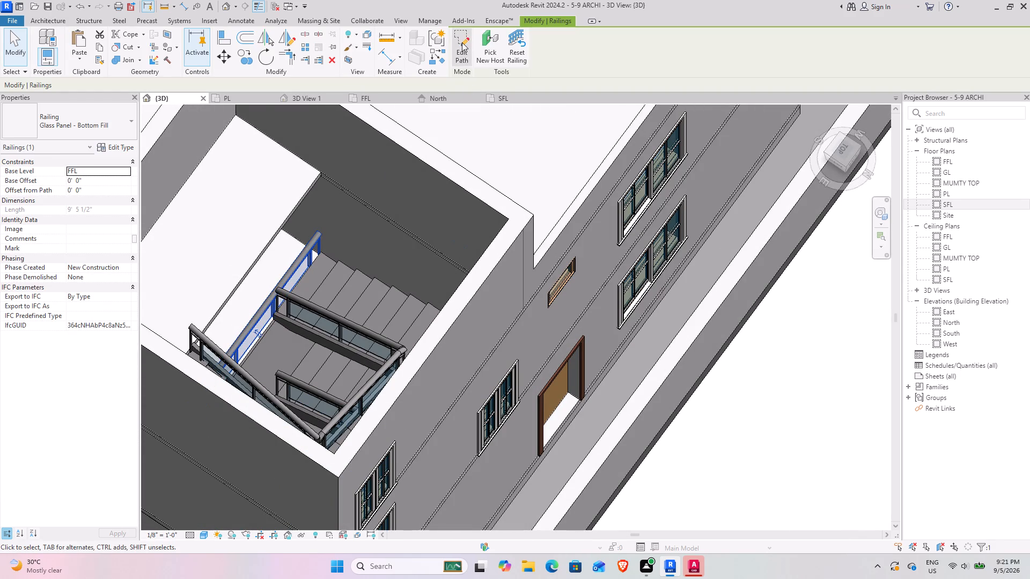
{"action": "left_click", "coordinate": [462, 42]}
{"action": "left_click", "coordinate": [315, 254]}
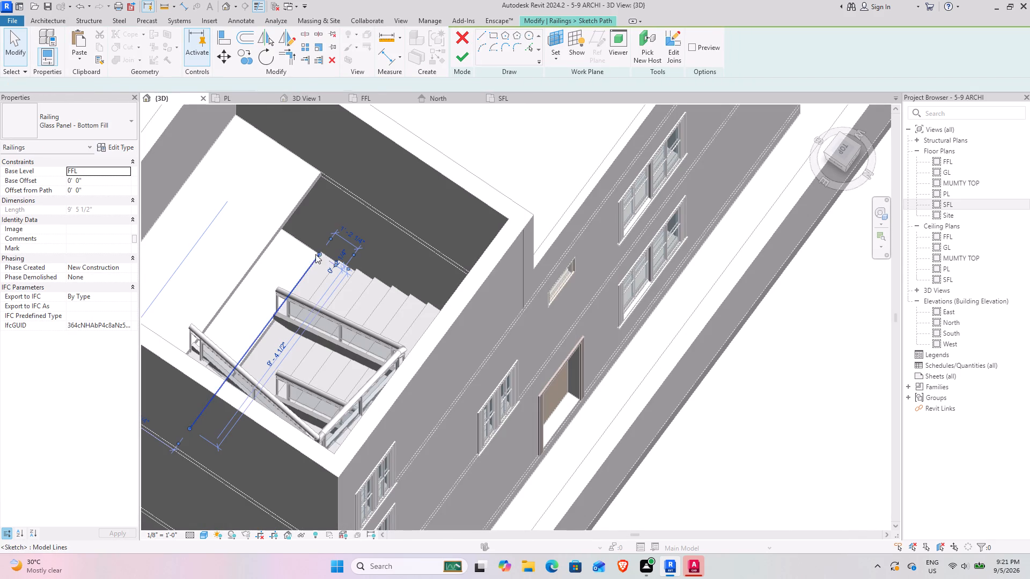
{"action": "left_click_drag", "start_coordinate": [318, 253], "coordinate": [270, 309]}
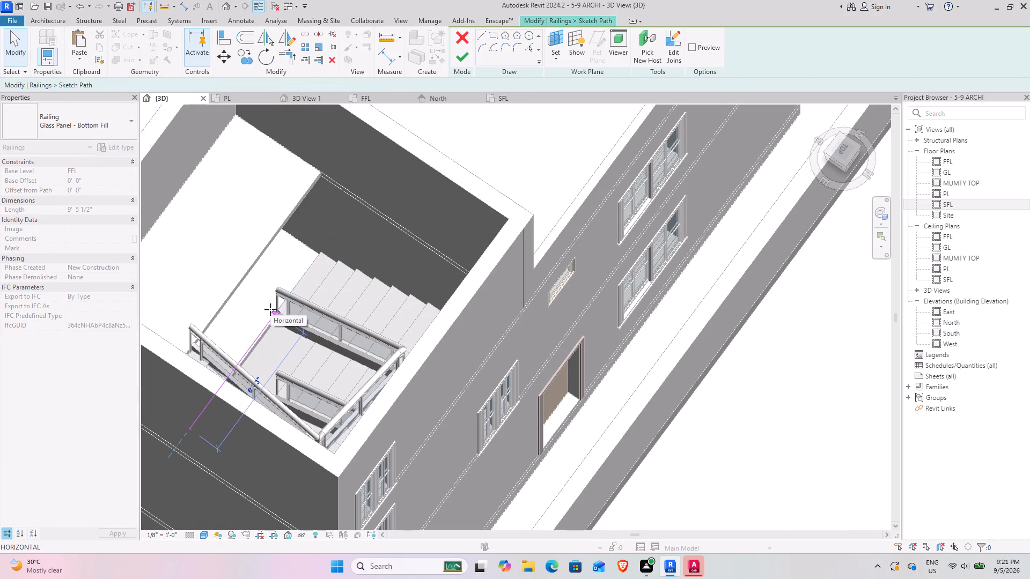
{"action": "left_click_drag", "start_coordinate": [270, 309], "coordinate": [270, 310]}
{"action": "left_click", "coordinate": [462, 58]}
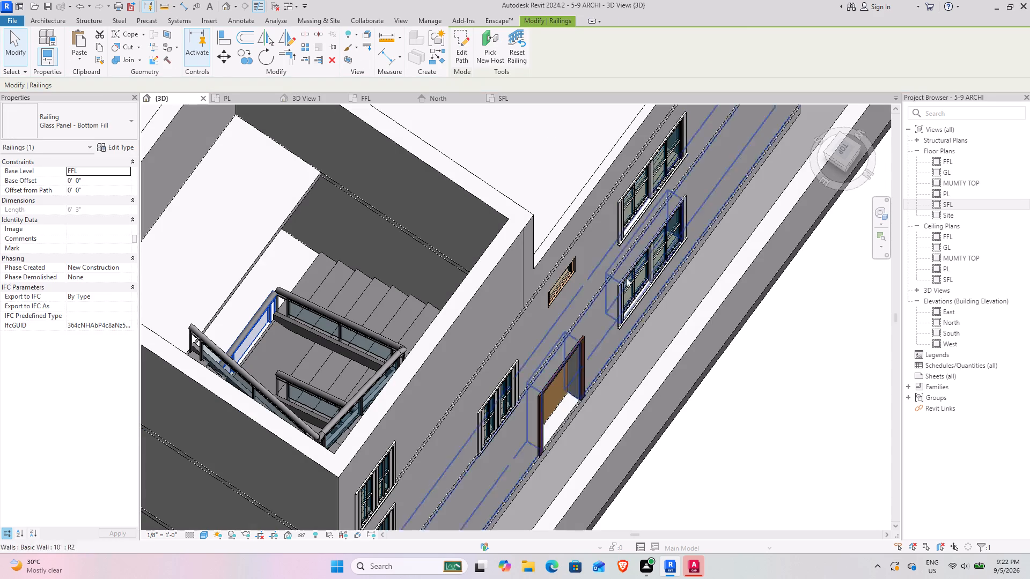
{"action": "left_click", "coordinate": [818, 457]}
Examine the whole house from the rear, above, side and front.
{"action": "scroll", "coordinate": [506, 387], "scroll_direction": "down", "scroll_amount": 4}
{"action": "middle_click_drag", "start_coordinate": [454, 371], "coordinate": [291, 355], "text": "shift"}
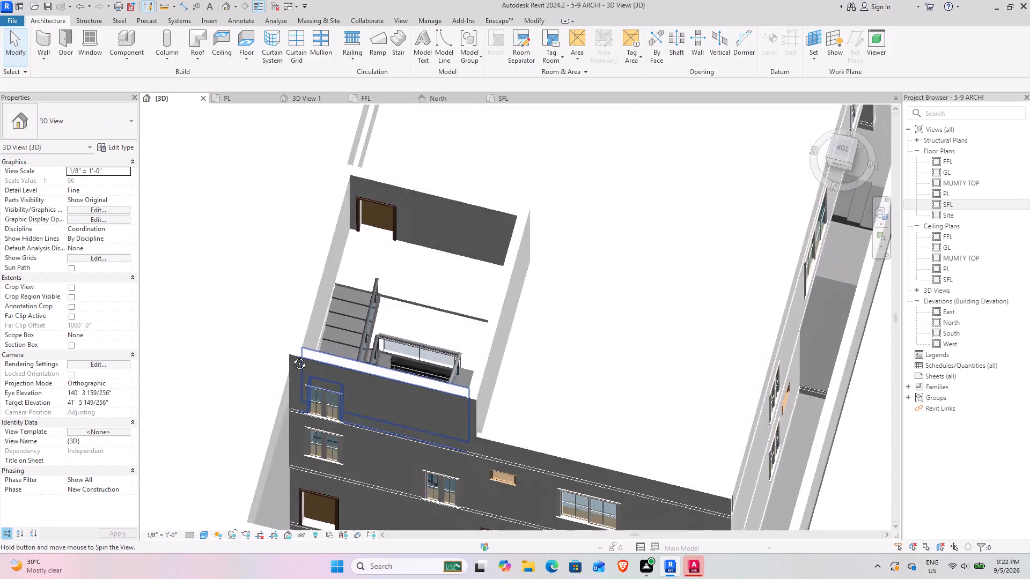
{"action": "middle_click_drag", "start_coordinate": [291, 355], "coordinate": [653, 353], "text": "shift"}
{"action": "scroll", "coordinate": [530, 375], "scroll_direction": "down", "scroll_amount": 9}
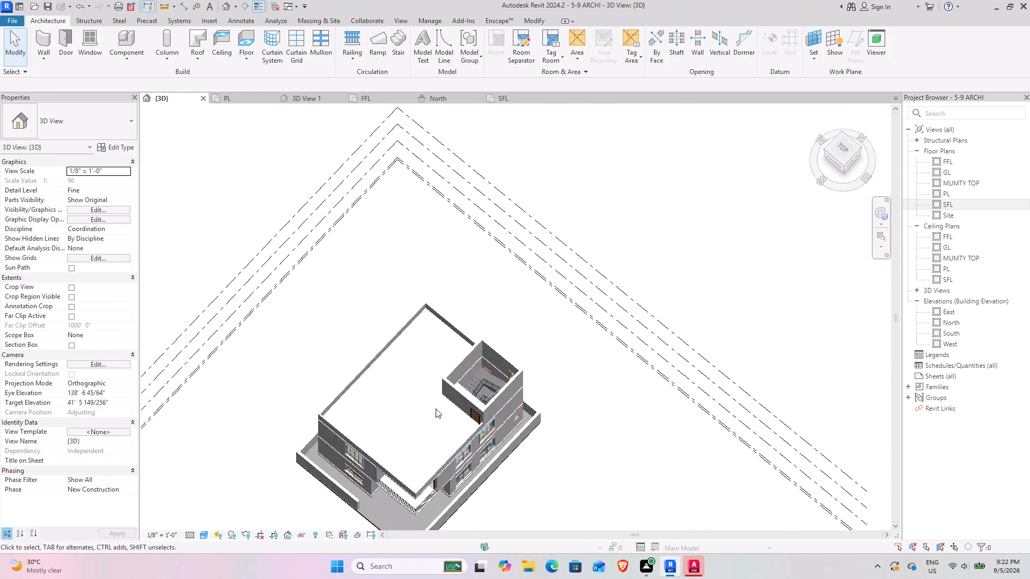
{"action": "middle_click_drag", "start_coordinate": [433, 407], "coordinate": [522, 210]}
{"action": "middle_click_drag", "start_coordinate": [692, 470], "coordinate": [566, 493], "text": "shift"}
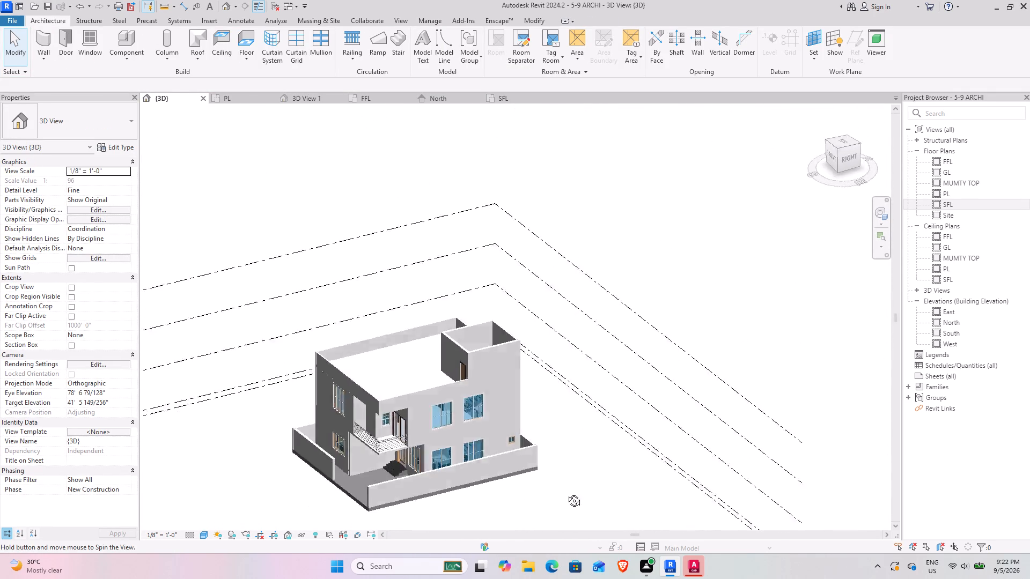
{"action": "middle_click_drag", "start_coordinate": [566, 493], "coordinate": [578, 490], "text": "shift"}
{"action": "middle_click_drag", "start_coordinate": [490, 456], "coordinate": [584, 321]}
{"action": "scroll", "coordinate": [518, 324], "scroll_direction": "up", "scroll_amount": 7}
{"action": "middle_click_drag", "start_coordinate": [329, 397], "coordinate": [442, 324], "text": "shift"}
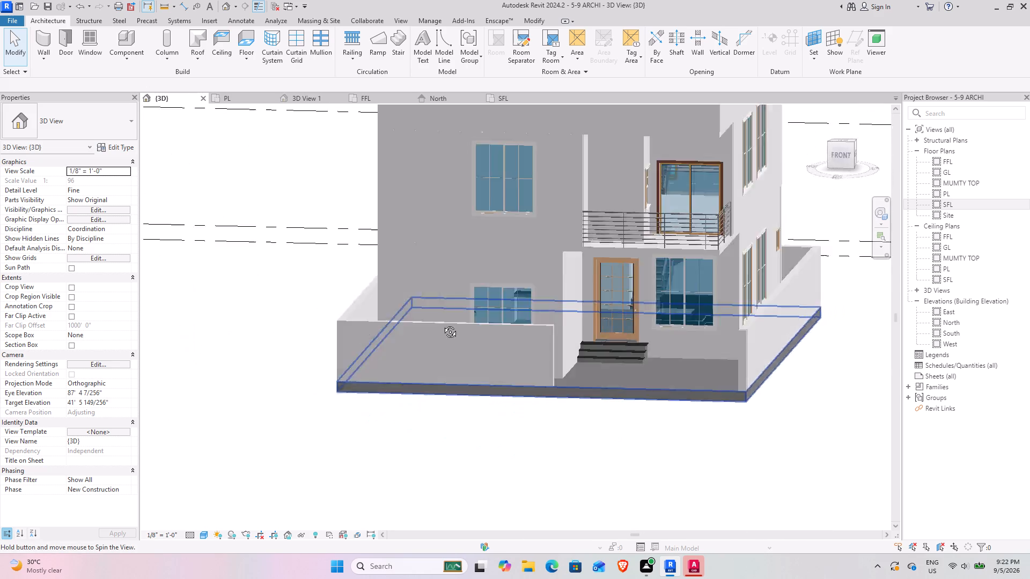
{"action": "middle_click_drag", "start_coordinate": [442, 324], "coordinate": [334, 410], "text": "shift"}
{"action": "scroll", "coordinate": [333, 388], "scroll_direction": "down", "scroll_amount": 4}
{"action": "middle_click_drag", "start_coordinate": [459, 359], "coordinate": [406, 437]}
{"action": "middle_click_drag", "start_coordinate": [406, 437], "coordinate": [500, 515], "text": "shift"}
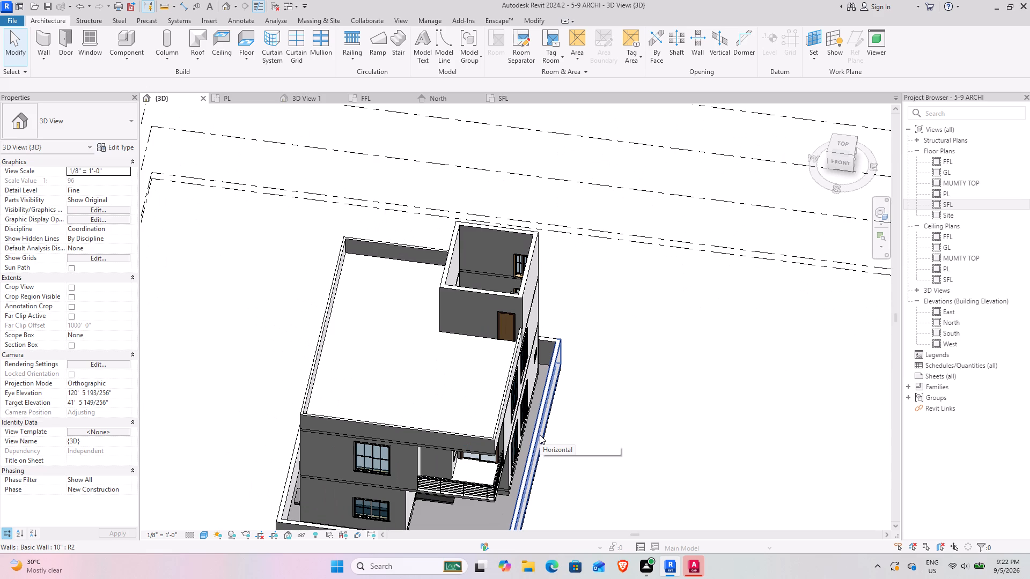
Inspect the properties of the terrace's rear and long side 5" parapet walls.
{"action": "scroll", "coordinate": [540, 435], "scroll_direction": "up", "scroll_amount": 1}
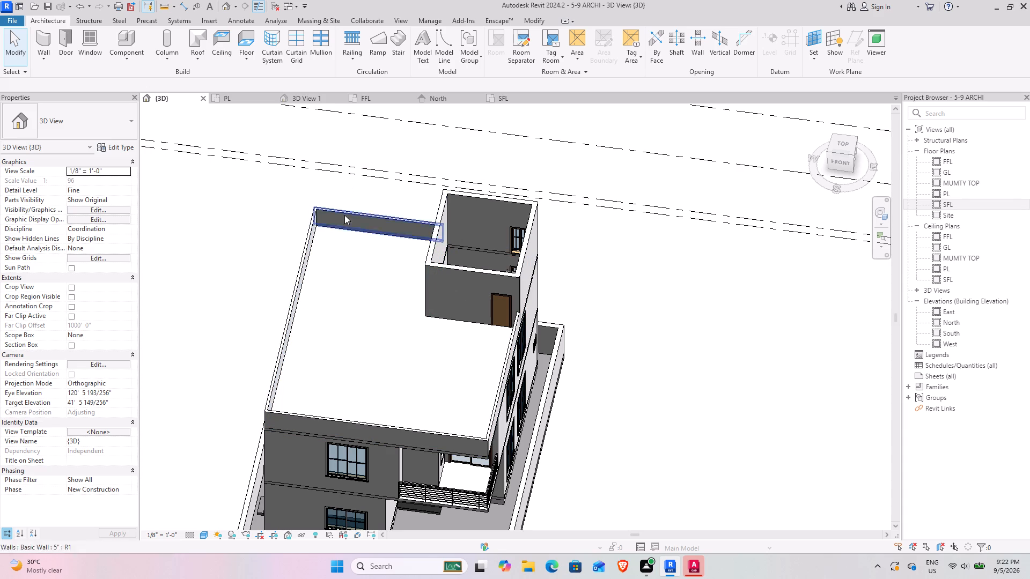
{"action": "left_click", "coordinate": [334, 206]}
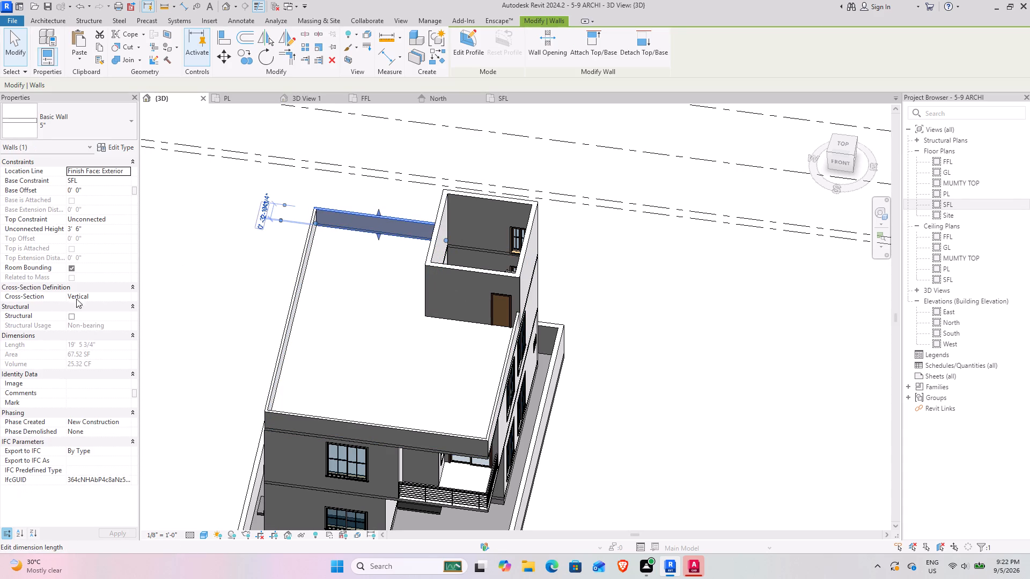
{"action": "left_click", "coordinate": [203, 266]}
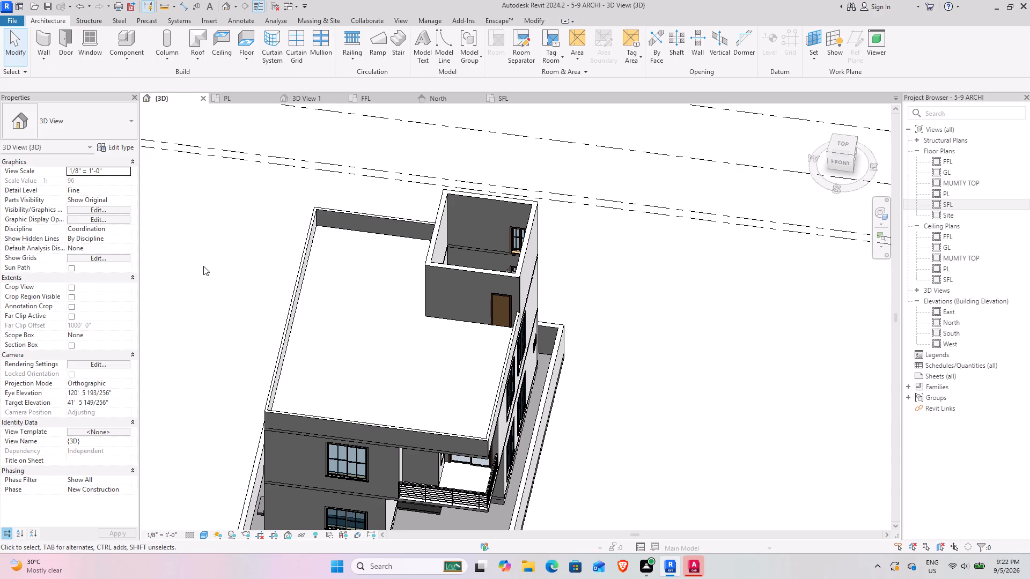
{"action": "left_click", "coordinate": [289, 328]}
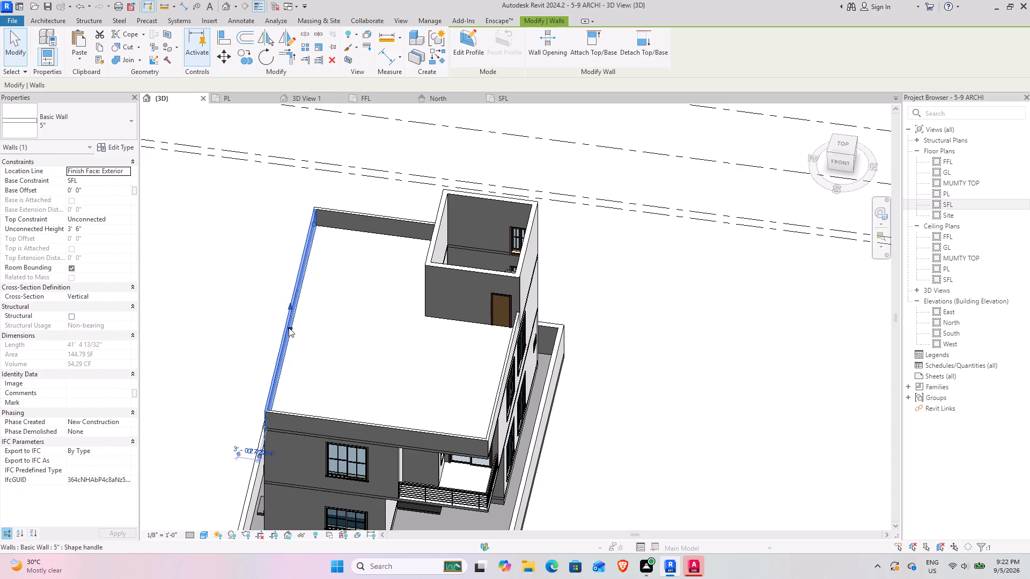
{"action": "left_click", "coordinate": [249, 319]}
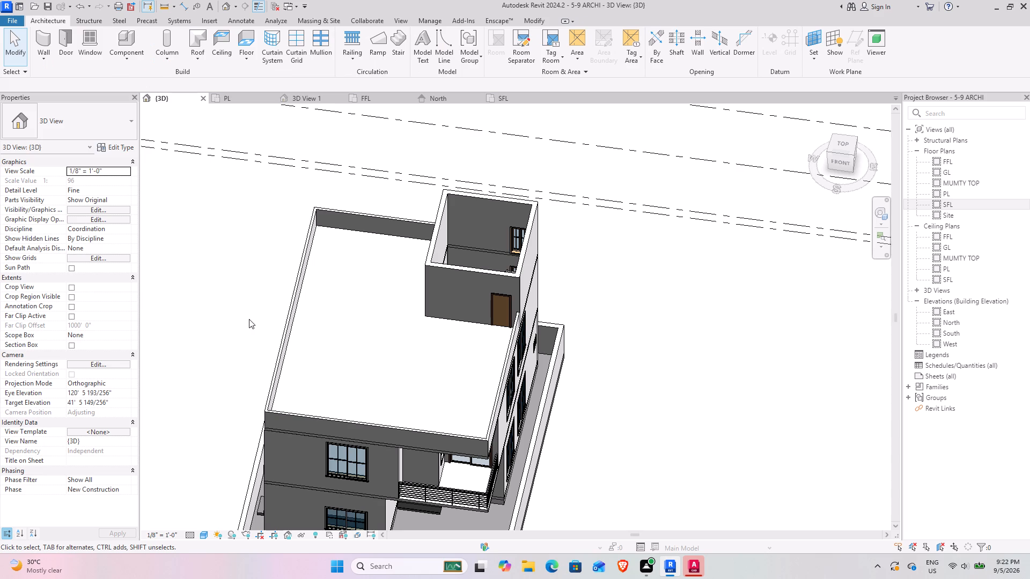
{"action": "scroll", "coordinate": [249, 319], "scroll_direction": "down", "scroll_amount": 3}
{"action": "scroll", "coordinate": [249, 319], "scroll_direction": "up", "scroll_amount": 2}
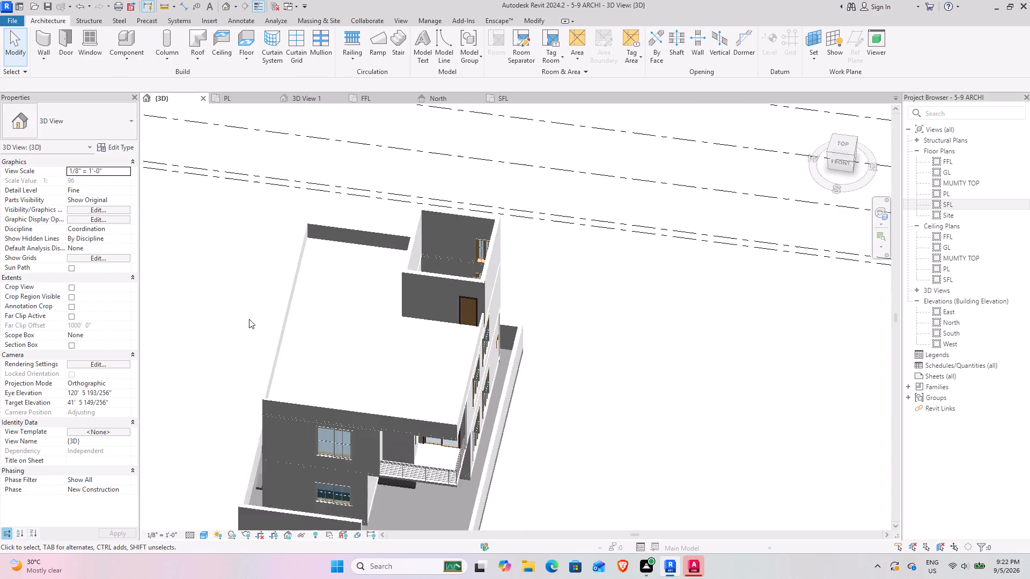
{"action": "scroll", "coordinate": [249, 319], "scroll_direction": "up", "scroll_amount": 1}
{"action": "scroll", "coordinate": [249, 319], "scroll_direction": "down", "scroll_amount": 4}
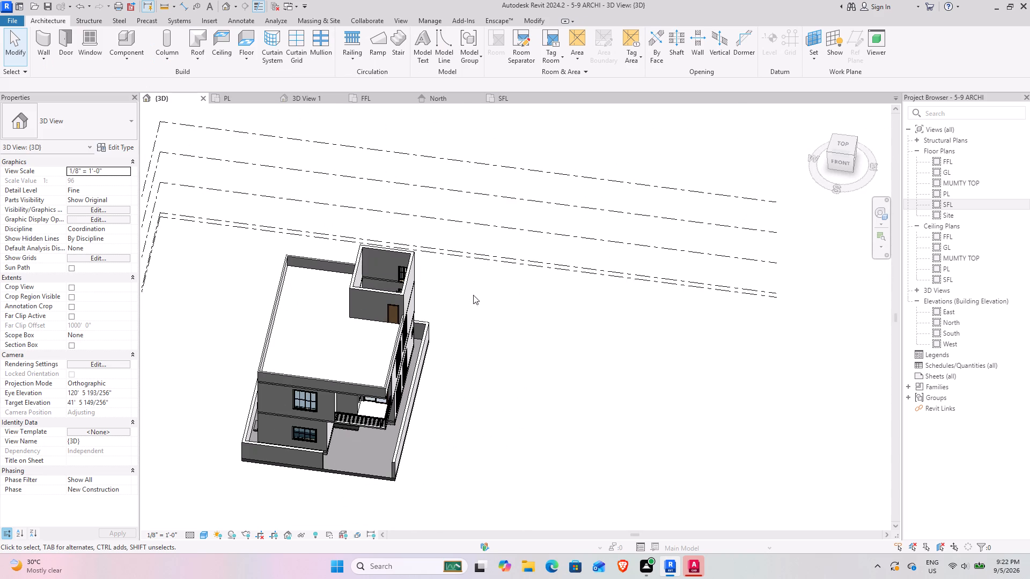
{"action": "left_click_drag", "start_coordinate": [842, 159], "coordinate": [842, 158]}
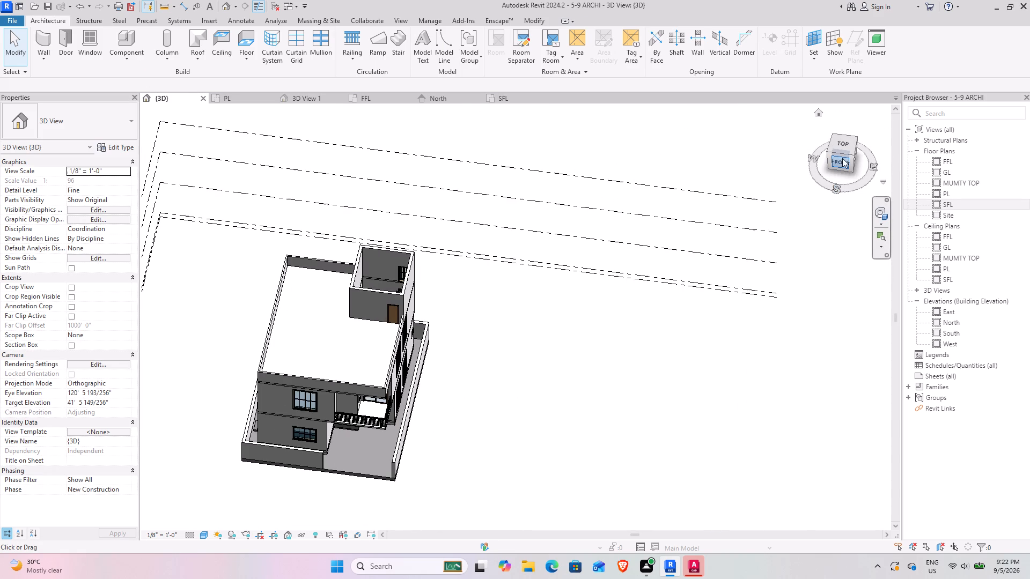
Examine the house's front and long side façades from above and at eye level.
{"action": "left_click_drag", "start_coordinate": [842, 158], "coordinate": [843, 138]}
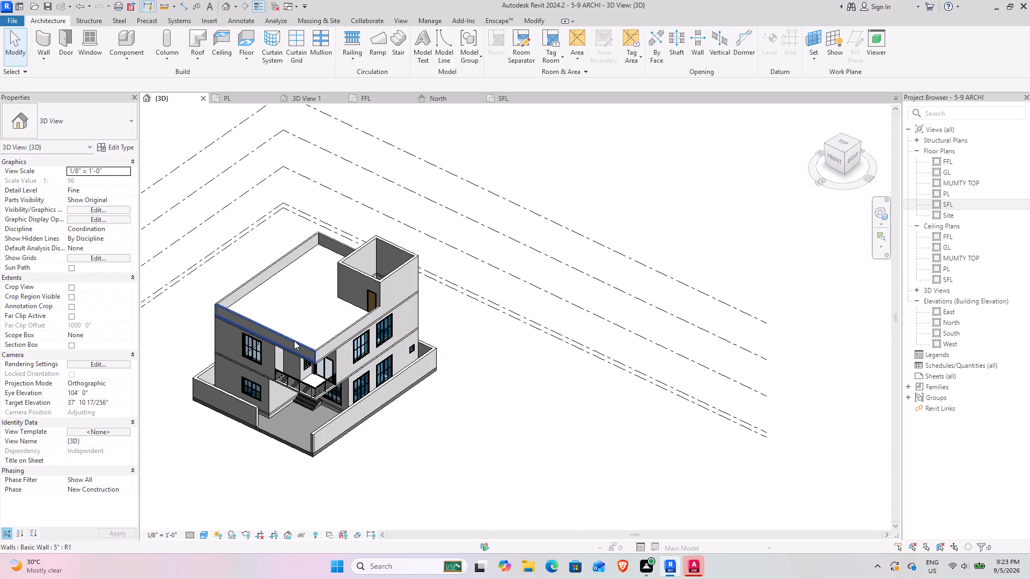
{"action": "scroll", "coordinate": [294, 340], "scroll_direction": "up", "scroll_amount": 2}
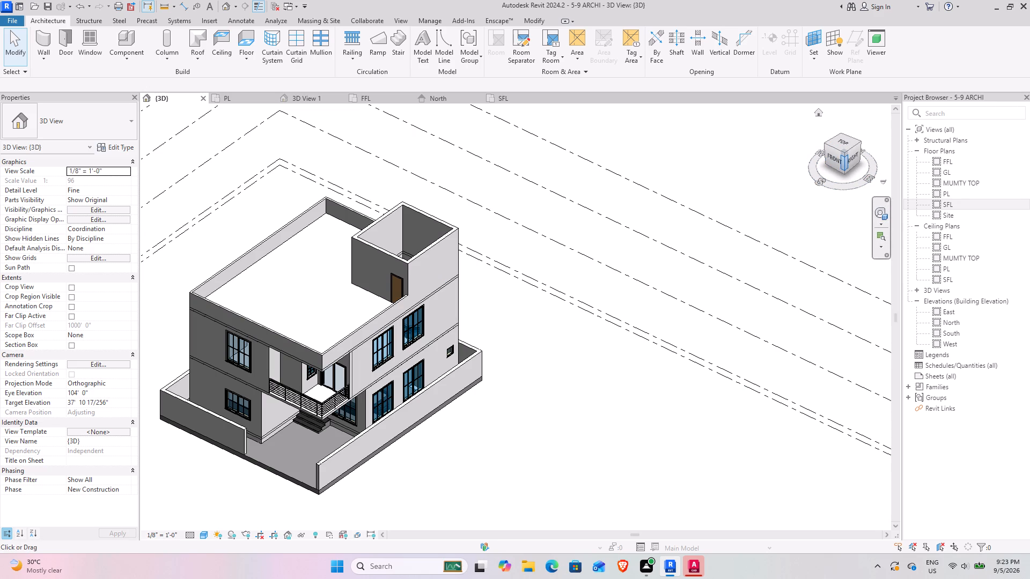
{"action": "left_click_drag", "start_coordinate": [835, 158], "coordinate": [142, 116]}
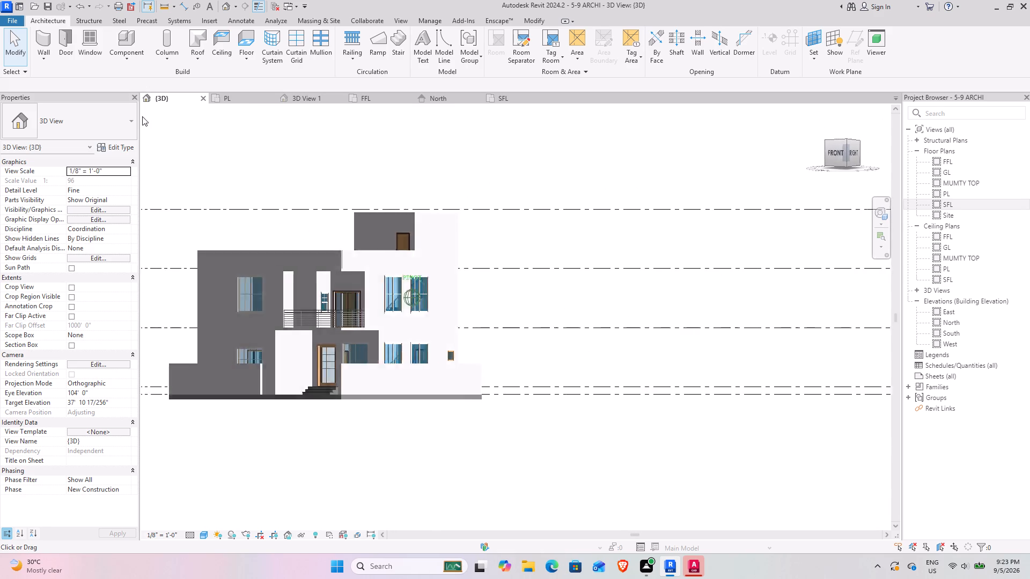
{"action": "left_click_drag", "start_coordinate": [142, 116], "coordinate": [164, 155]}
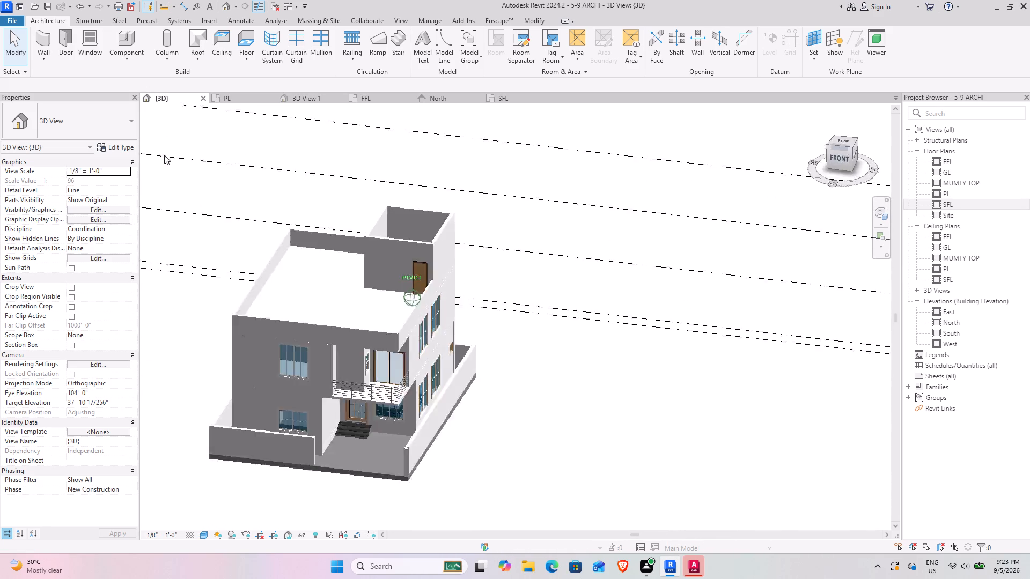
{"action": "left_click_drag", "start_coordinate": [164, 155], "coordinate": [158, 117]}
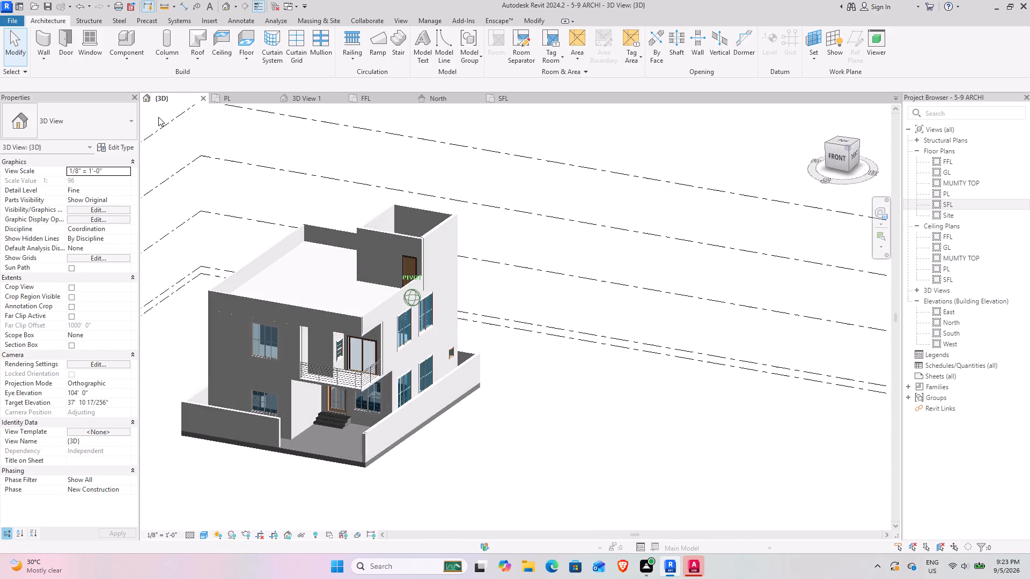
{"action": "left_click_drag", "start_coordinate": [158, 117], "coordinate": [151, 116]}
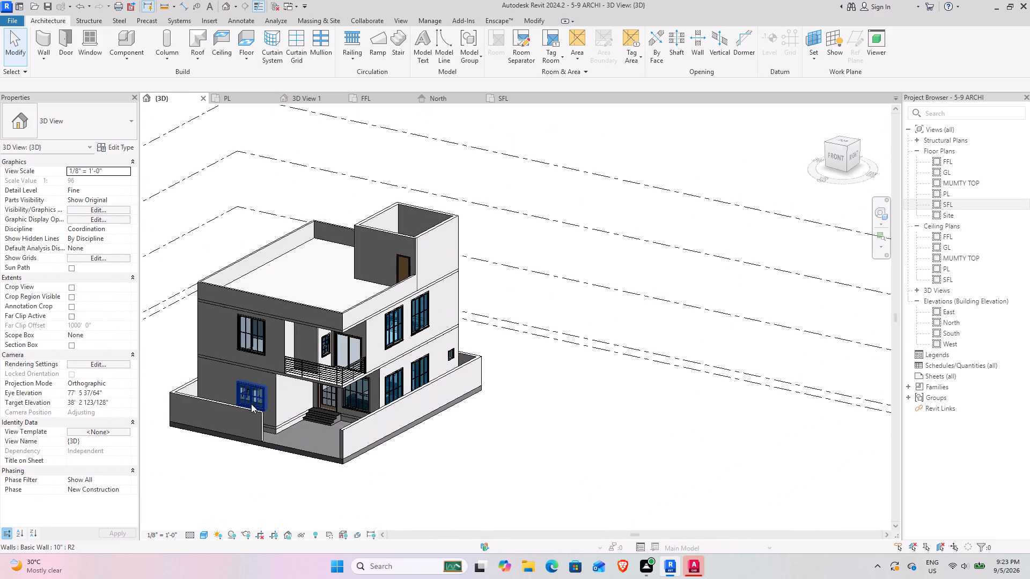
{"action": "scroll", "coordinate": [240, 350], "scroll_direction": "up", "scroll_amount": 8}
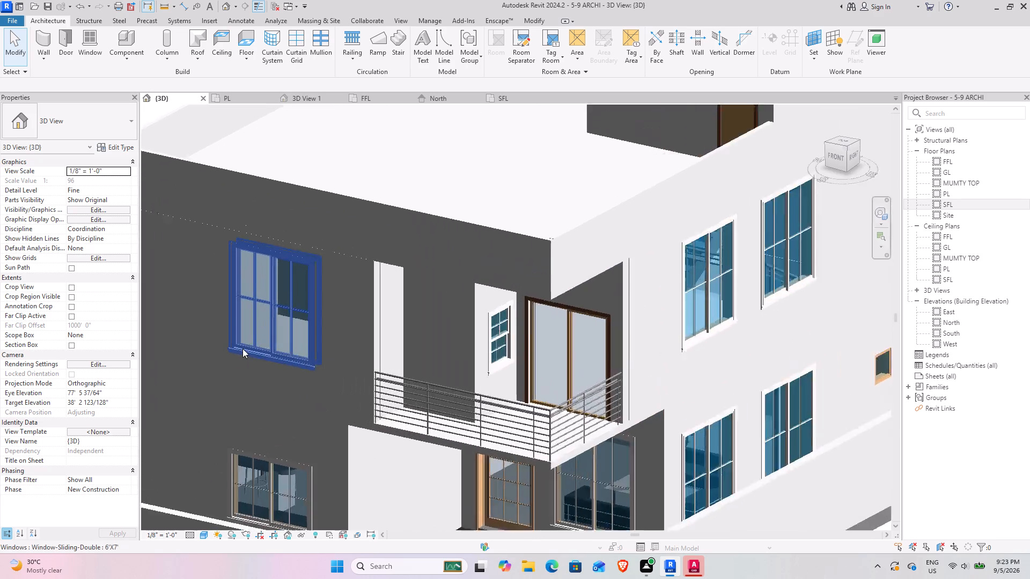
{"action": "scroll", "coordinate": [242, 348], "scroll_direction": "up", "scroll_amount": 3}
{"action": "scroll", "coordinate": [242, 348], "scroll_direction": "down", "scroll_amount": 10}
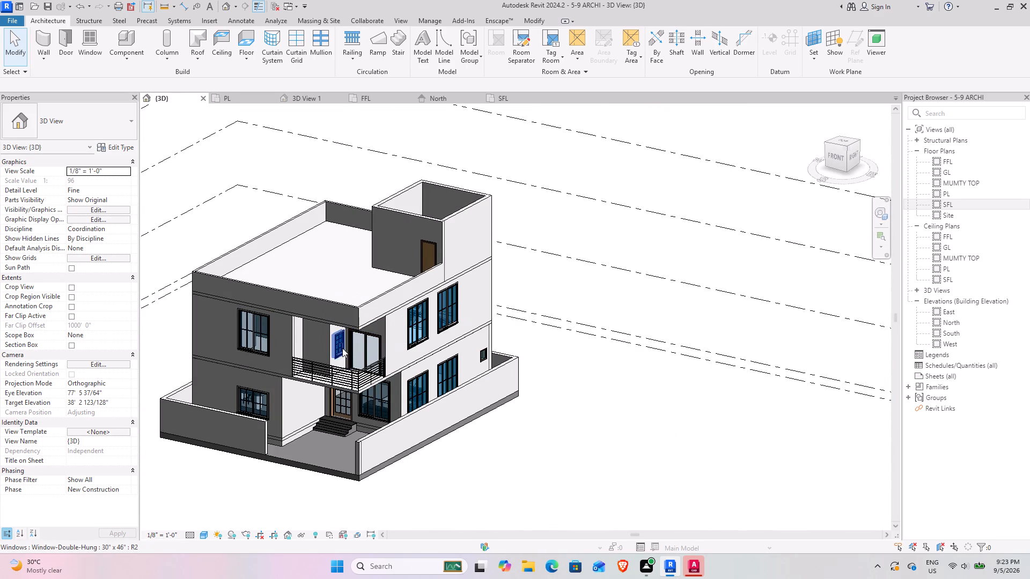
Inspect the properties of the two 6'X7' sliding windows on the first floor's long side wall.
{"action": "left_click", "coordinate": [357, 340]}
{"action": "left_click", "coordinate": [414, 306]}
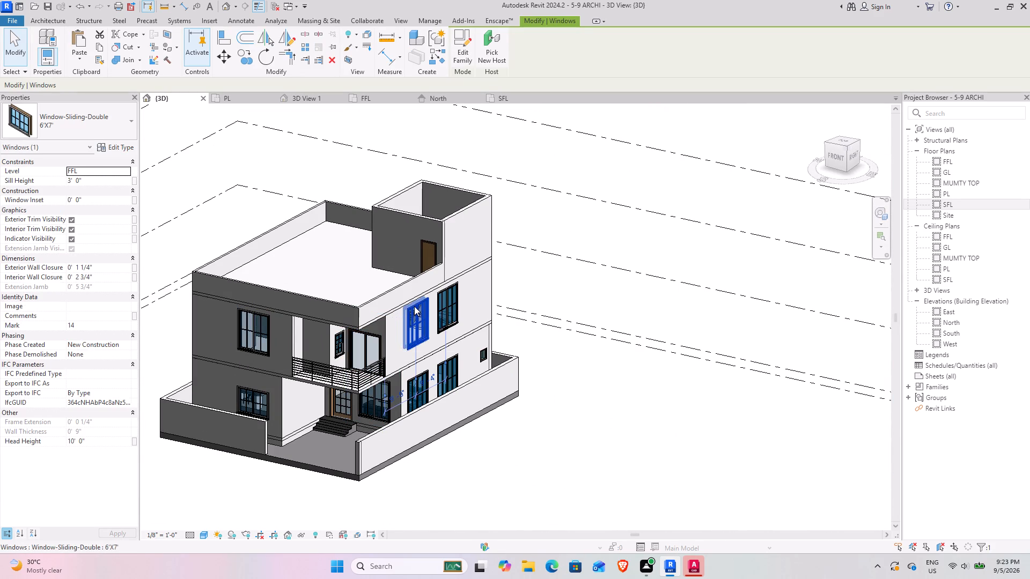
{"action": "left_click", "coordinate": [446, 294]}
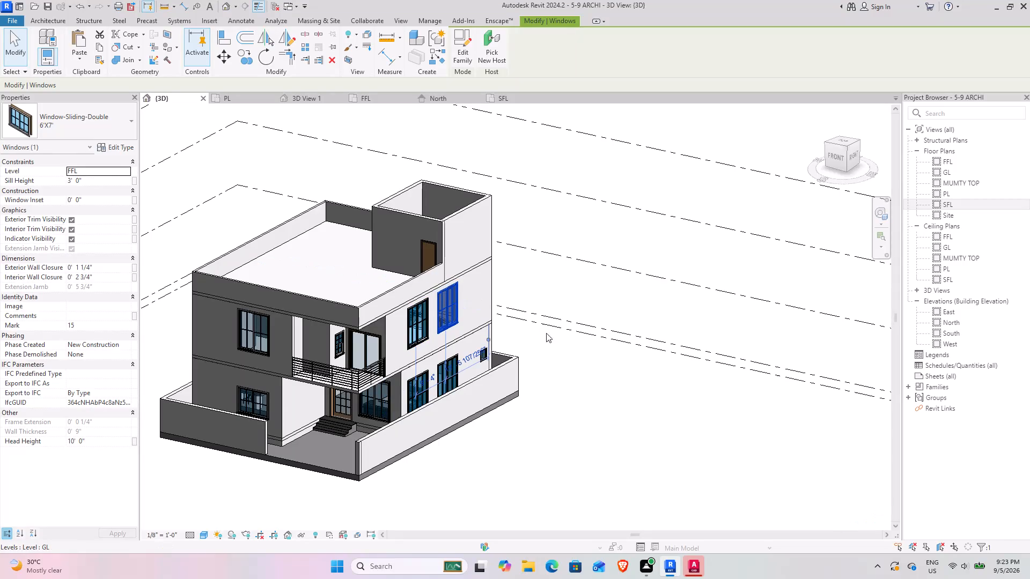
{"action": "left_click", "coordinate": [570, 390]}
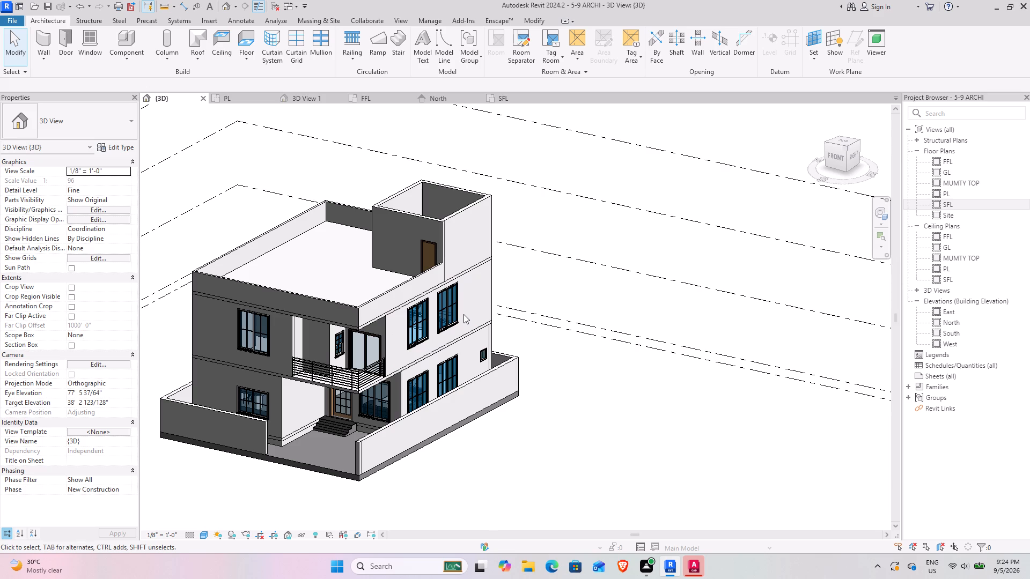
Set the sill height of the FFL 6'X7' side window nearer the balcony to 1', and revise it to 1.5'.
{"action": "middle_click_drag", "start_coordinate": [579, 342], "coordinate": [432, 362], "text": "shift"}
{"action": "scroll", "coordinate": [379, 293], "scroll_direction": "up", "scroll_amount": 2}
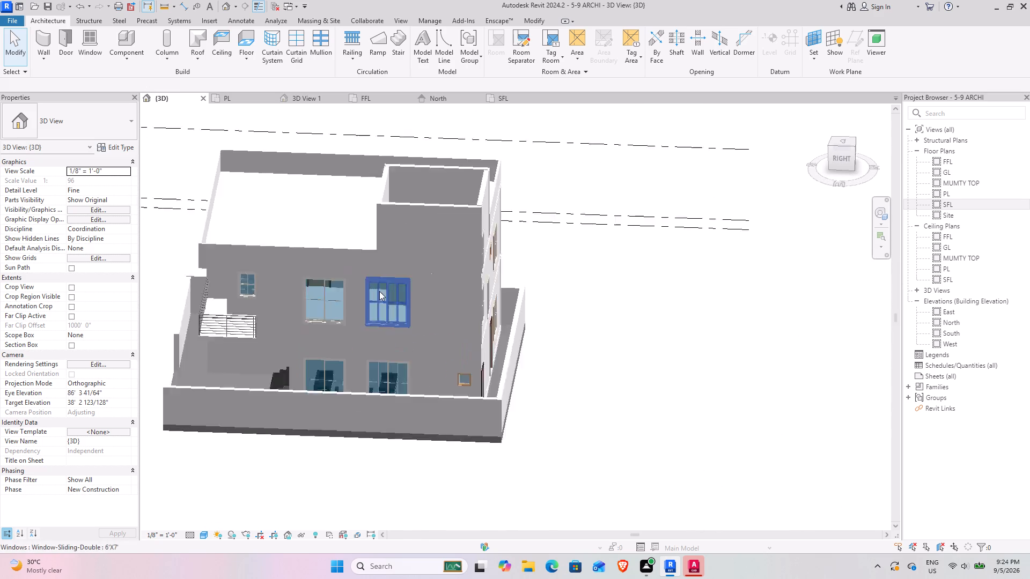
{"action": "scroll", "coordinate": [379, 291], "scroll_direction": "up", "scroll_amount": 5}
{"action": "middle_click_drag", "start_coordinate": [382, 357], "coordinate": [472, 357], "text": "shift"}
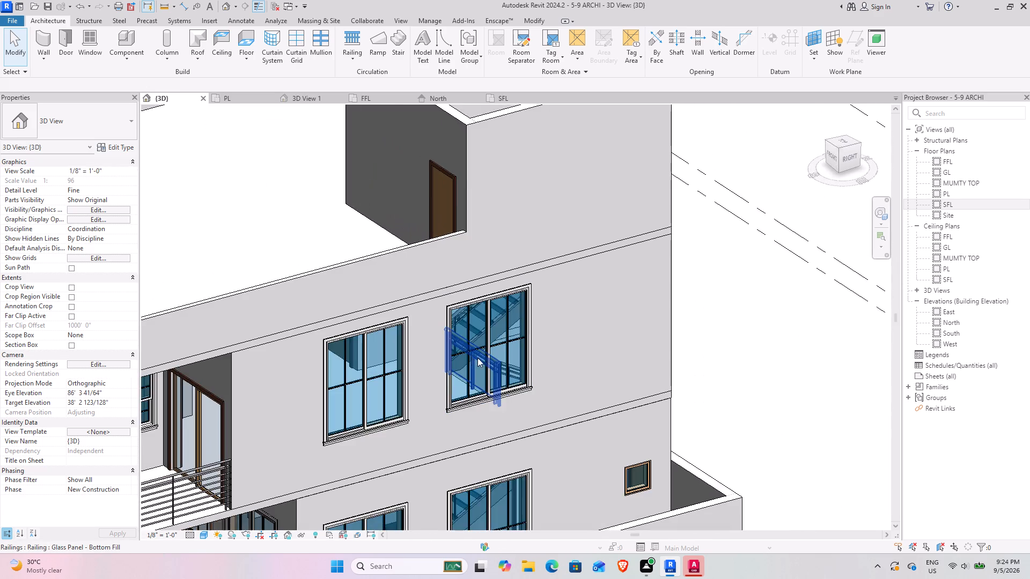
{"action": "scroll", "coordinate": [481, 361], "scroll_direction": "down", "scroll_amount": 4}
{"action": "middle_click_drag", "start_coordinate": [422, 409], "coordinate": [457, 384], "text": "shift"}
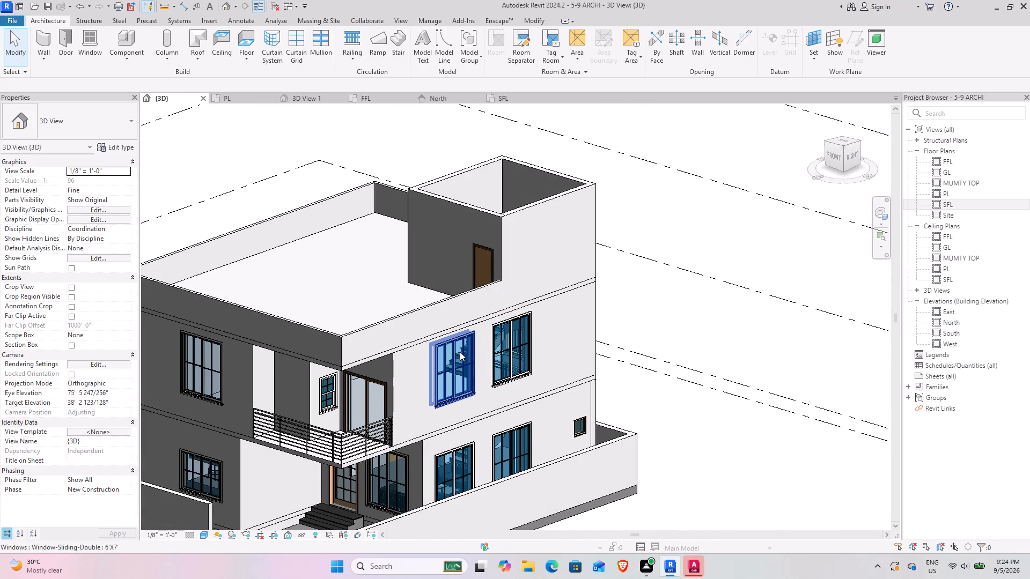
{"action": "left_click", "coordinate": [459, 351]}
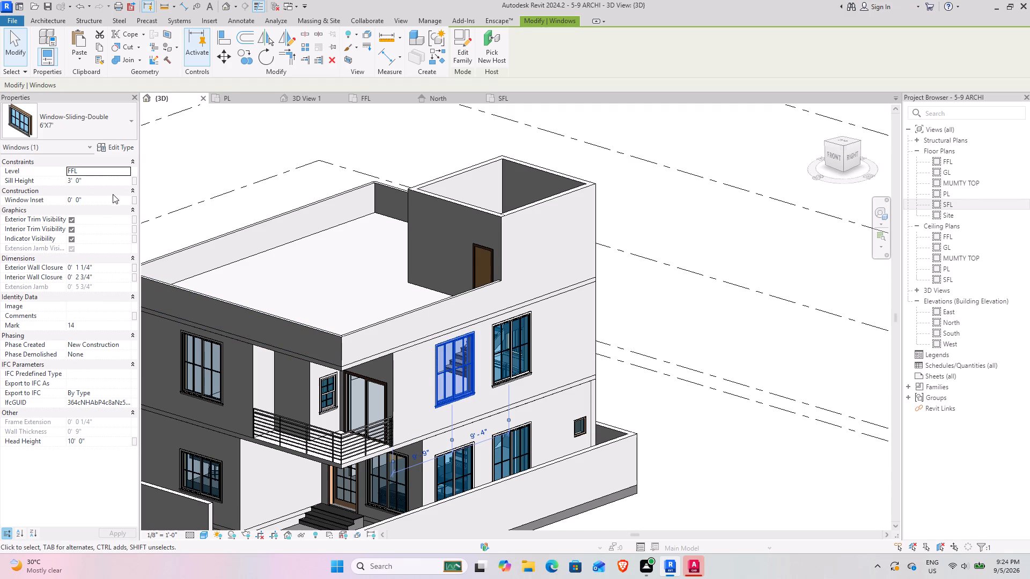
{"action": "left_click", "coordinate": [102, 187]}
{"action": "left_click", "coordinate": [102, 179]}
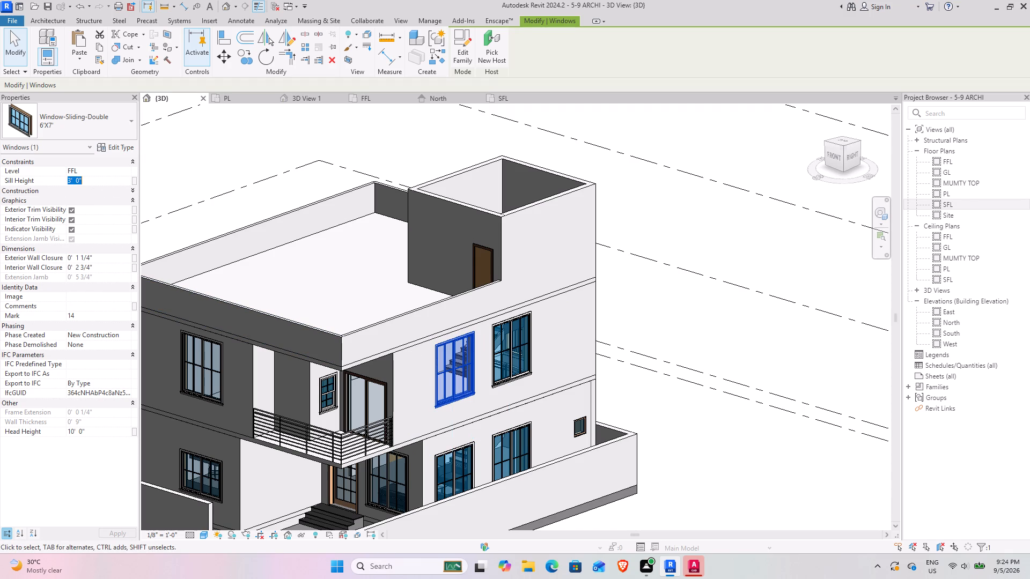
{"action": "key", "text": "1"}
{"action": "key", "text": "Return"}
{"action": "scroll", "coordinate": [481, 449], "scroll_direction": "down", "scroll_amount": 4}
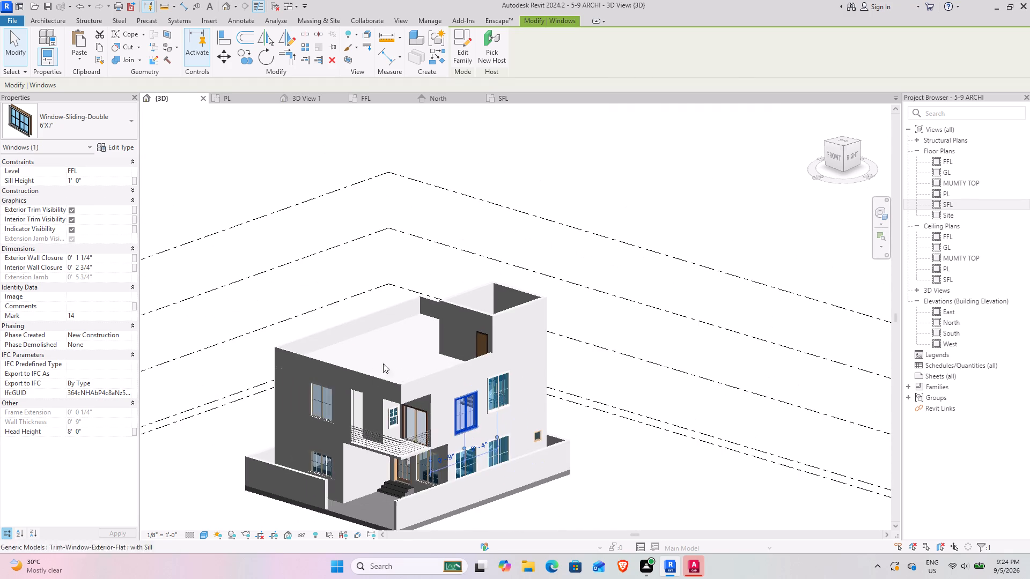
{"action": "left_click", "coordinate": [97, 179]}
{"action": "type", "text": "1.5"}
{"action": "key", "text": "Return"}
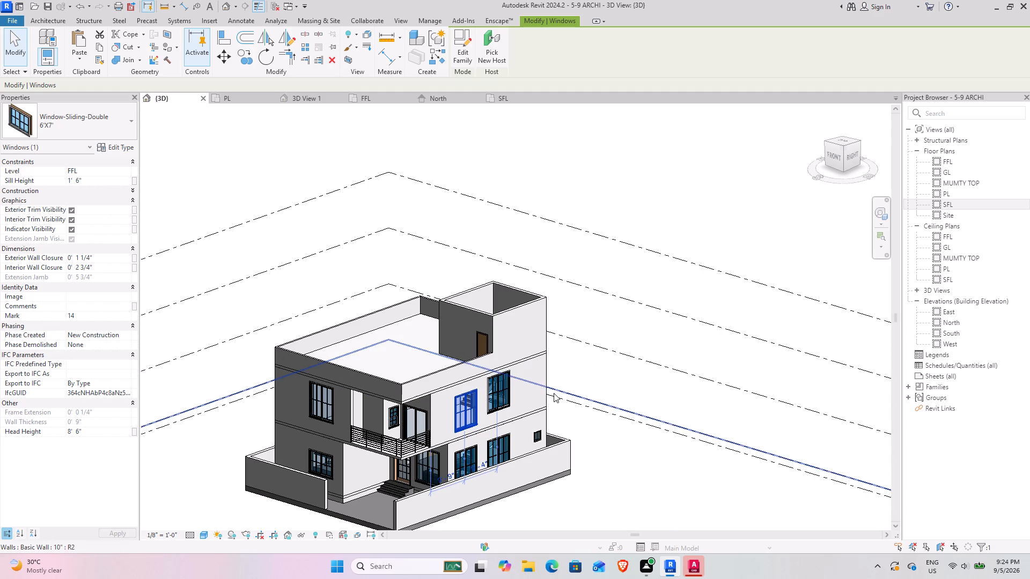
Set the sill height of the other FFL 6'X7' side window, farther from the balcony, to 1.5'.
{"action": "left_click", "coordinate": [501, 378]}
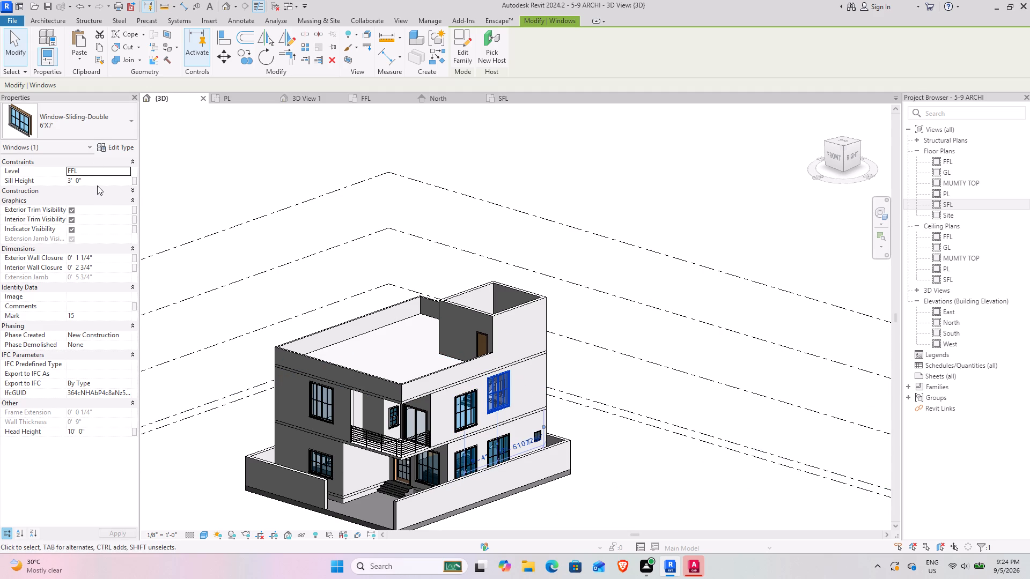
{"action": "left_click", "coordinate": [97, 185]}
{"action": "type", "text": "1."}
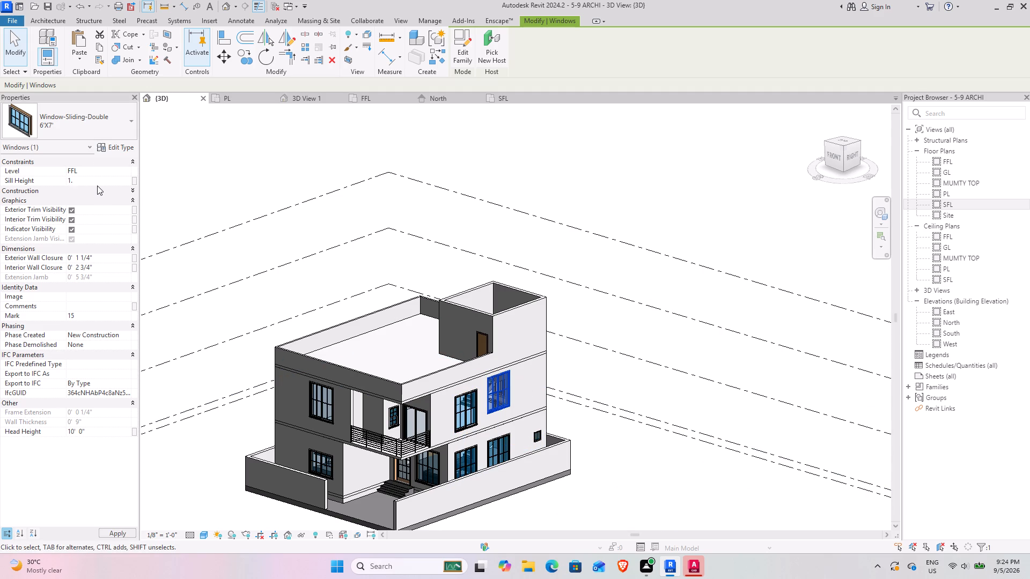
{"action": "key", "text": "5"}
{"action": "key", "text": "Return"}
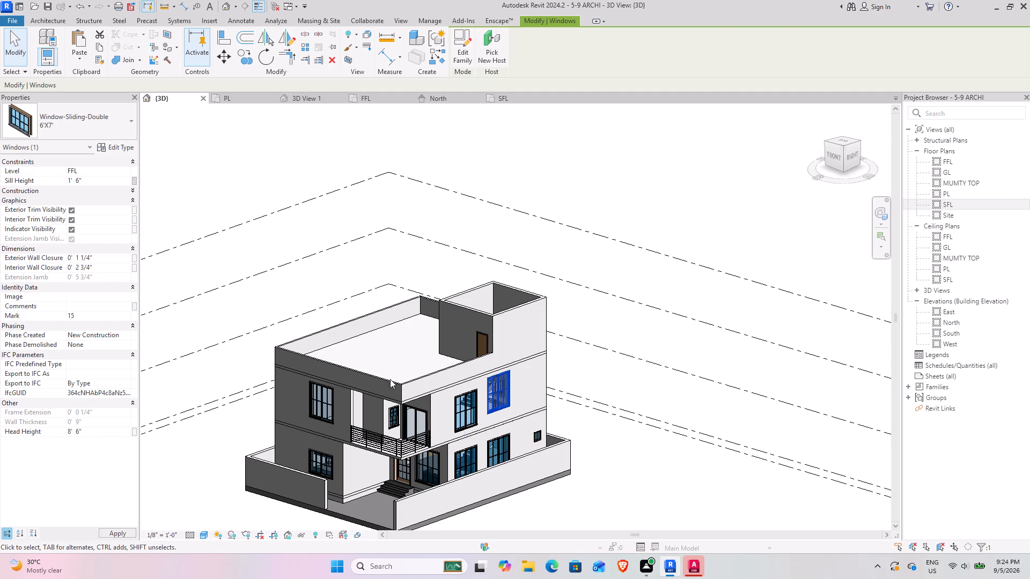
{"action": "left_click", "coordinate": [650, 491]}
Examine the whole house from the front, both sides, above and below.
{"action": "scroll", "coordinate": [591, 445], "scroll_direction": "down", "scroll_amount": 5}
{"action": "middle_click_drag", "start_coordinate": [538, 462], "coordinate": [682, 386], "text": "shift"}
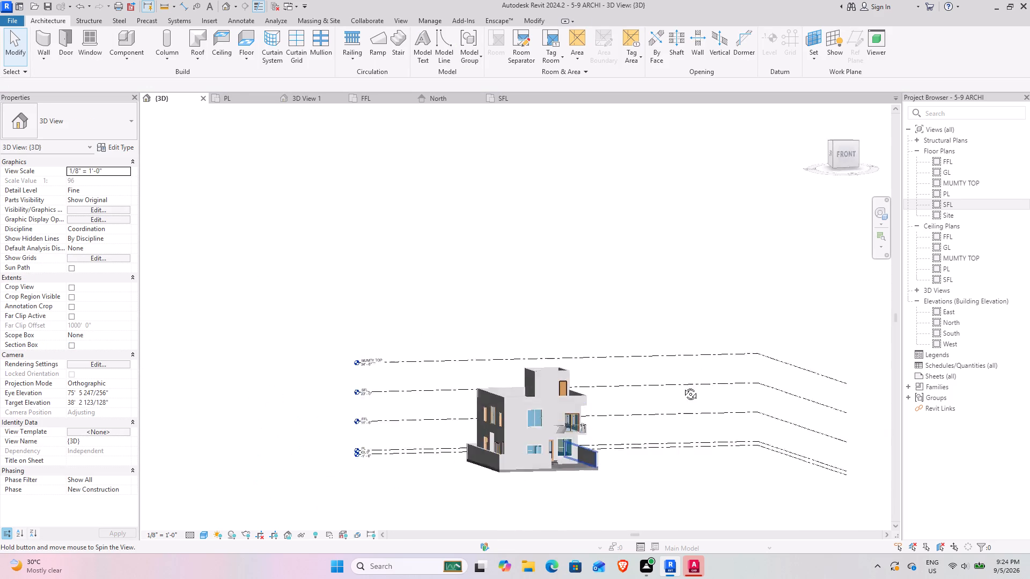
{"action": "middle_click_drag", "start_coordinate": [682, 386], "coordinate": [431, 464], "text": "shift"}
{"action": "scroll", "coordinate": [531, 409], "scroll_direction": "up", "scroll_amount": 8}
{"action": "middle_click_drag", "start_coordinate": [436, 472], "coordinate": [632, 387], "text": "shift"}
{"action": "middle_click_drag", "start_coordinate": [628, 387], "coordinate": [624, 385], "text": "shift"}
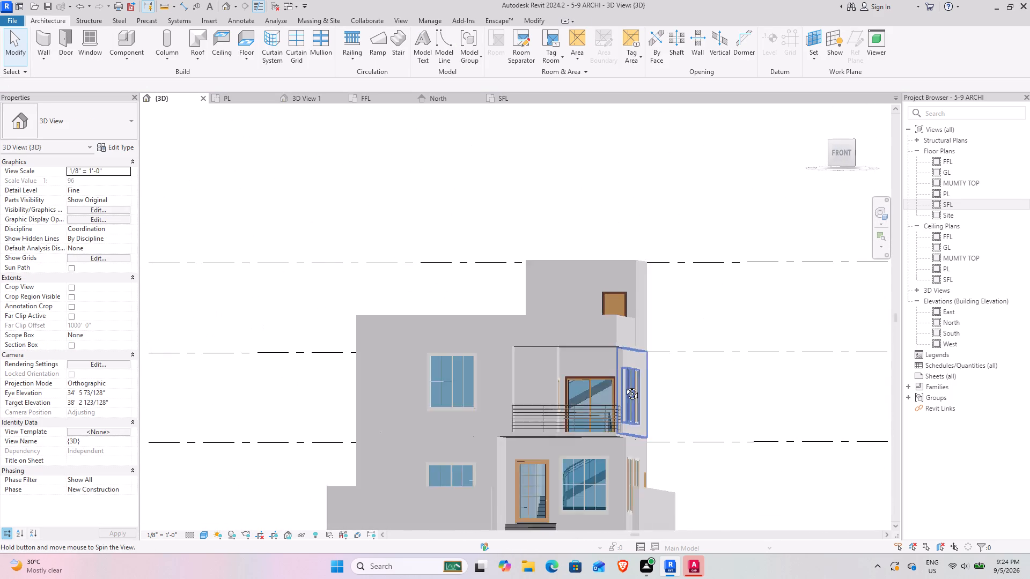
{"action": "middle_click_drag", "start_coordinate": [624, 385], "coordinate": [437, 399], "text": "shift"}
{"action": "scroll", "coordinate": [343, 458], "scroll_direction": "down", "scroll_amount": 3}
{"action": "middle_click_drag", "start_coordinate": [337, 482], "coordinate": [371, 495], "text": "shift"}
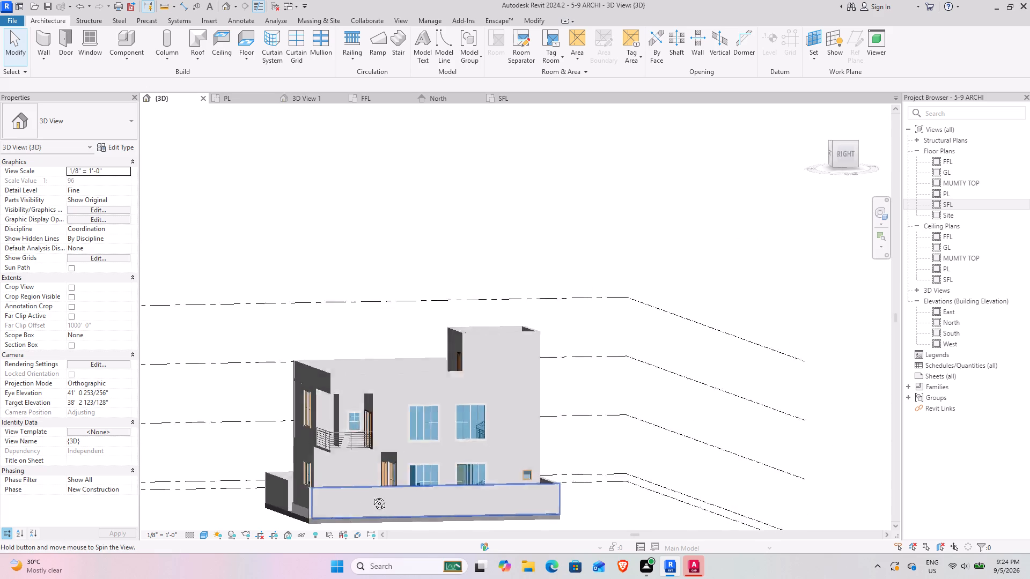
{"action": "middle_click_drag", "start_coordinate": [371, 495], "coordinate": [519, 501], "text": "shift"}
{"action": "middle_click_drag", "start_coordinate": [514, 500], "coordinate": [432, 396]}
{"action": "middle_click_drag", "start_coordinate": [432, 396], "coordinate": [539, 390], "text": "shift"}
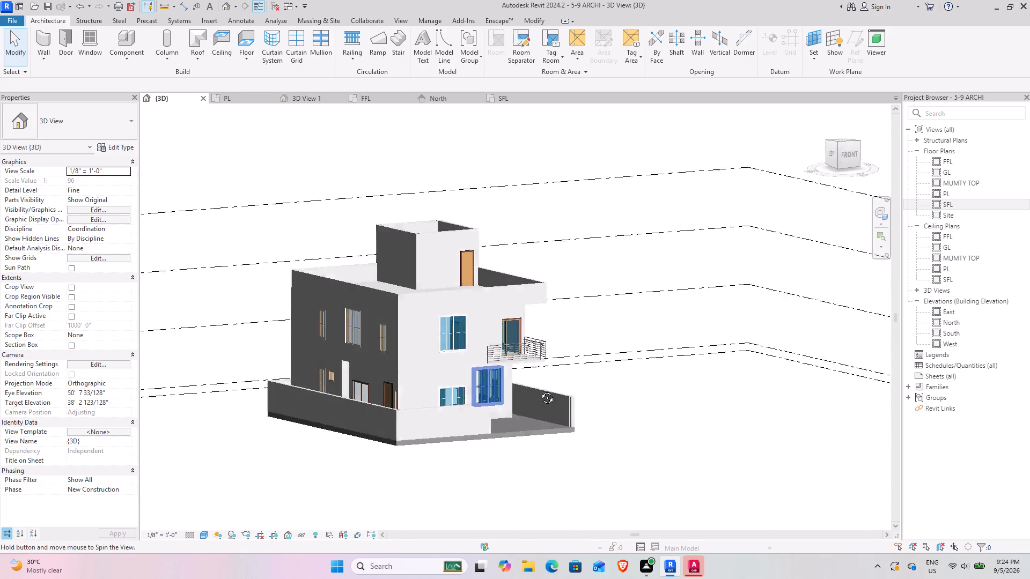
{"action": "middle_click_drag", "start_coordinate": [539, 390], "coordinate": [359, 488], "text": "shift"}
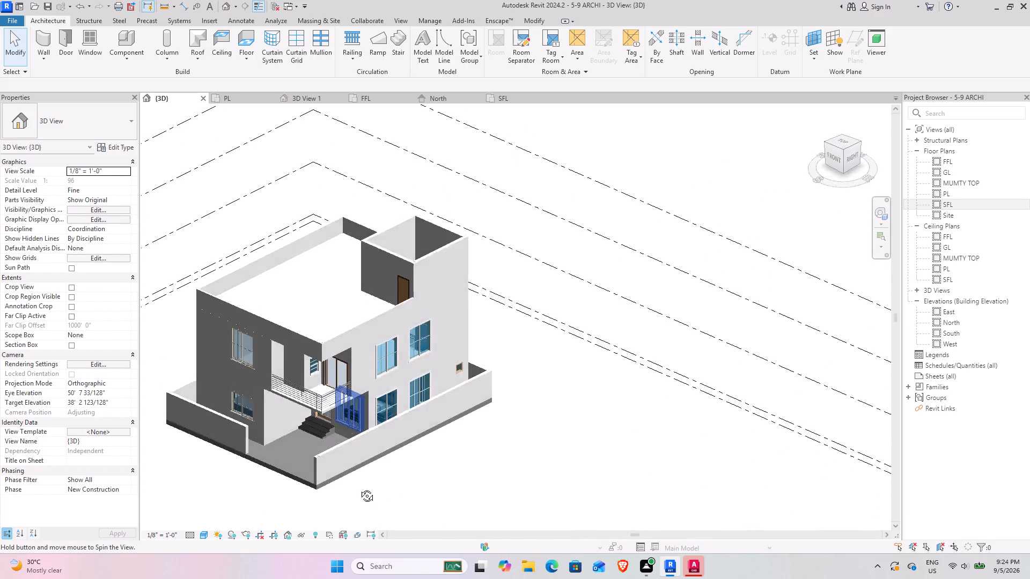
{"action": "middle_click_drag", "start_coordinate": [359, 488], "coordinate": [417, 495], "text": "shift"}
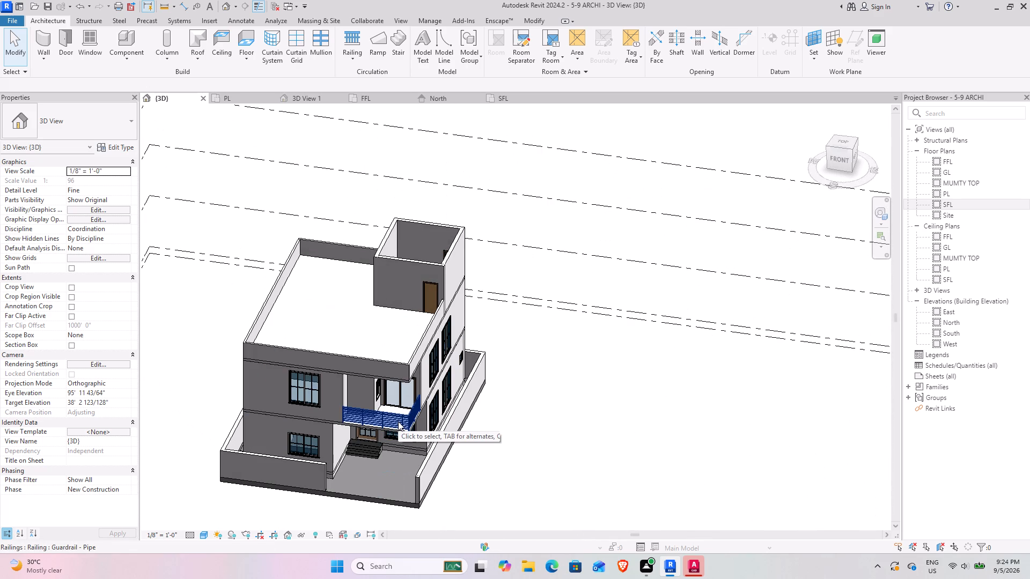
{"action": "scroll", "coordinate": [398, 421], "scroll_direction": "down", "scroll_amount": 4}
{"action": "middle_click_drag", "start_coordinate": [394, 420], "coordinate": [374, 341], "text": "shift"}
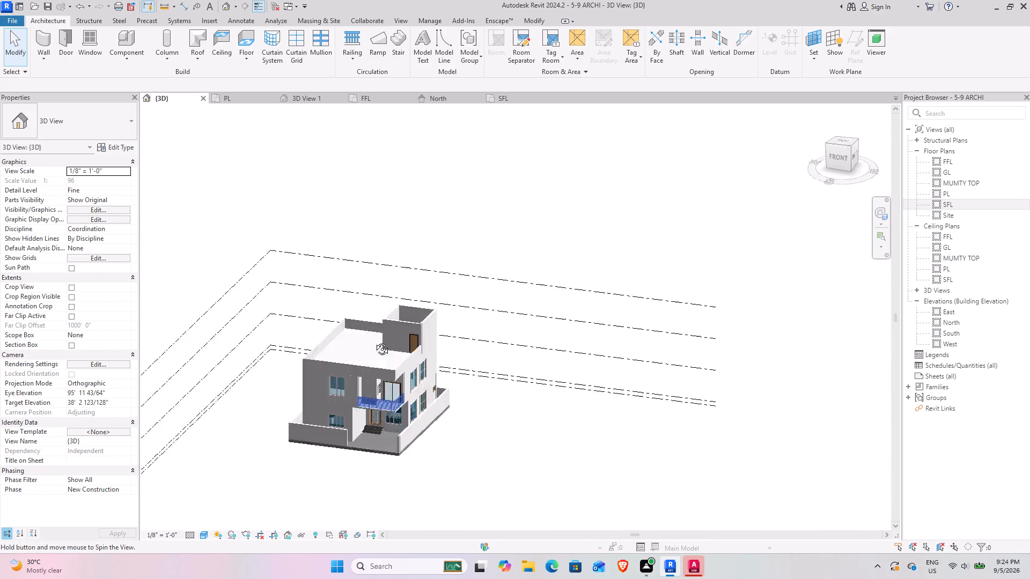
{"action": "middle_click_drag", "start_coordinate": [374, 341], "coordinate": [360, 294], "text": "shift"}
{"action": "scroll", "coordinate": [362, 308], "scroll_direction": "up", "scroll_amount": 7}
{"action": "middle_click_drag", "start_coordinate": [377, 392], "coordinate": [406, 422], "text": "shift"}
{"action": "middle_click_drag", "start_coordinate": [401, 420], "coordinate": [296, 255]}
{"action": "middle_click_drag", "start_coordinate": [296, 255], "coordinate": [305, 311], "text": "shift"}
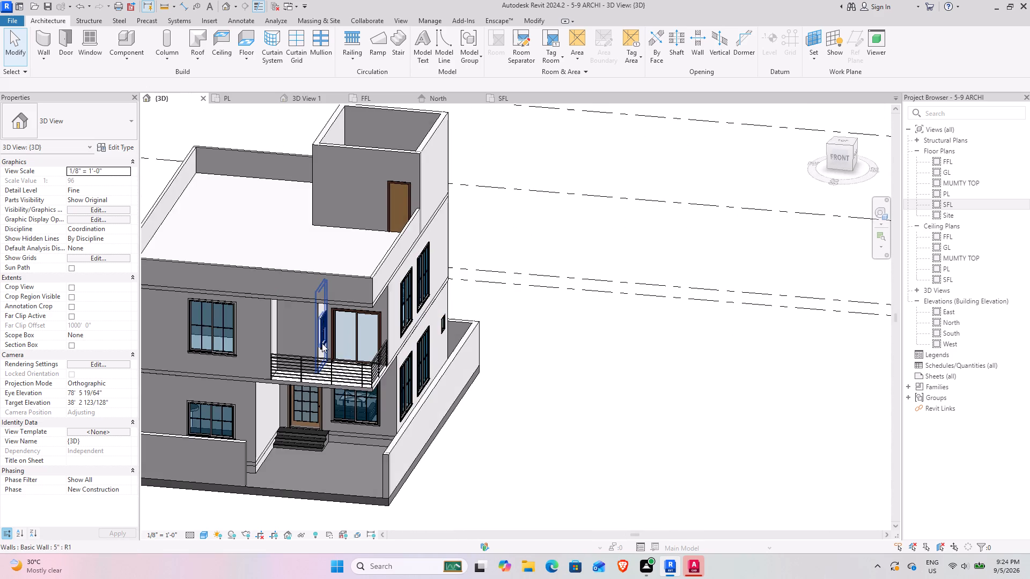
{"action": "middle_click_drag", "start_coordinate": [322, 348], "coordinate": [469, 279]}
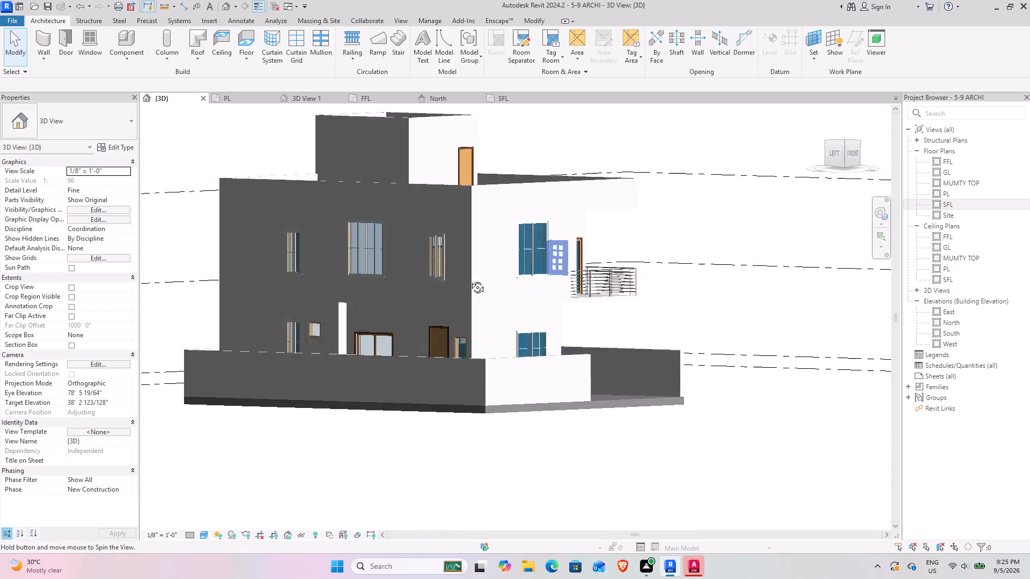
{"action": "middle_click_drag", "start_coordinate": [469, 279], "coordinate": [447, 344]}
{"action": "scroll", "coordinate": [373, 381], "scroll_direction": "down", "scroll_amount": 2}
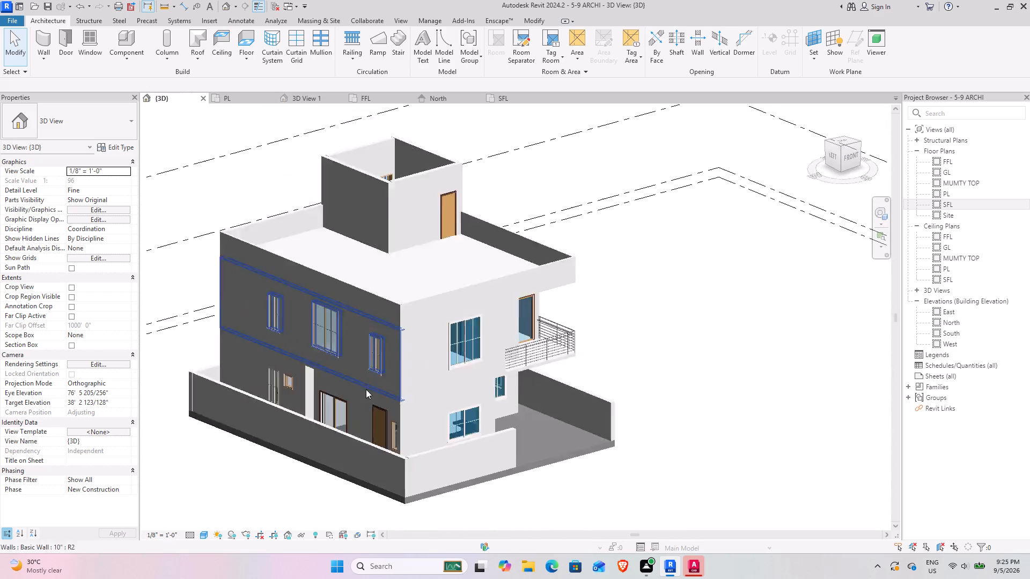
{"action": "scroll", "coordinate": [366, 389], "scroll_direction": "down", "scroll_amount": 1}
{"action": "middle_click_drag", "start_coordinate": [333, 409], "coordinate": [278, 236], "text": "shift"}
{"action": "middle_click_drag", "start_coordinate": [246, 283], "coordinate": [314, 303], "text": "shift"}
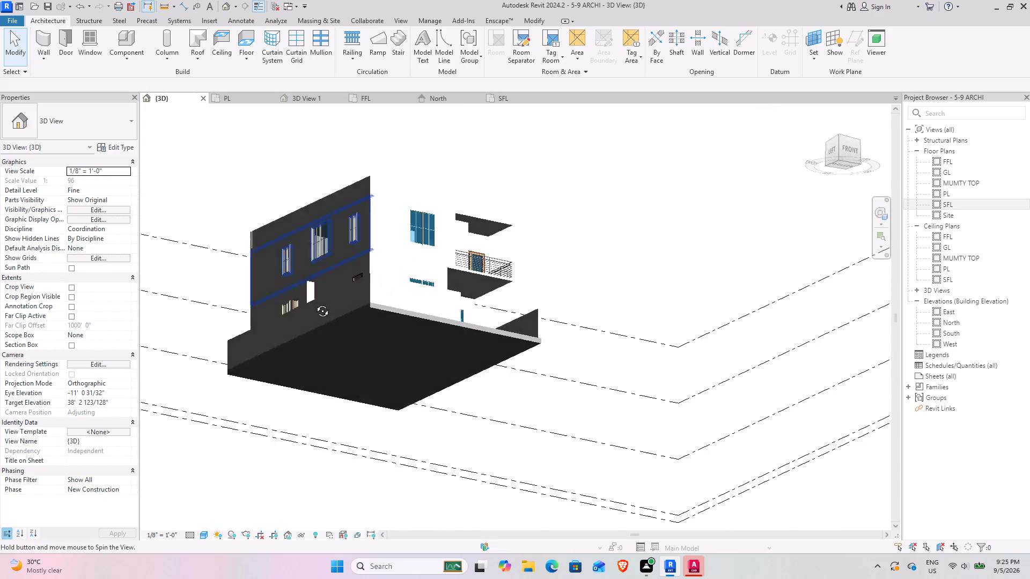
{"action": "middle_click_drag", "start_coordinate": [314, 303], "coordinate": [250, 463], "text": "shift"}
{"action": "middle_click_drag", "start_coordinate": [393, 418], "coordinate": [253, 392], "text": "shift"}
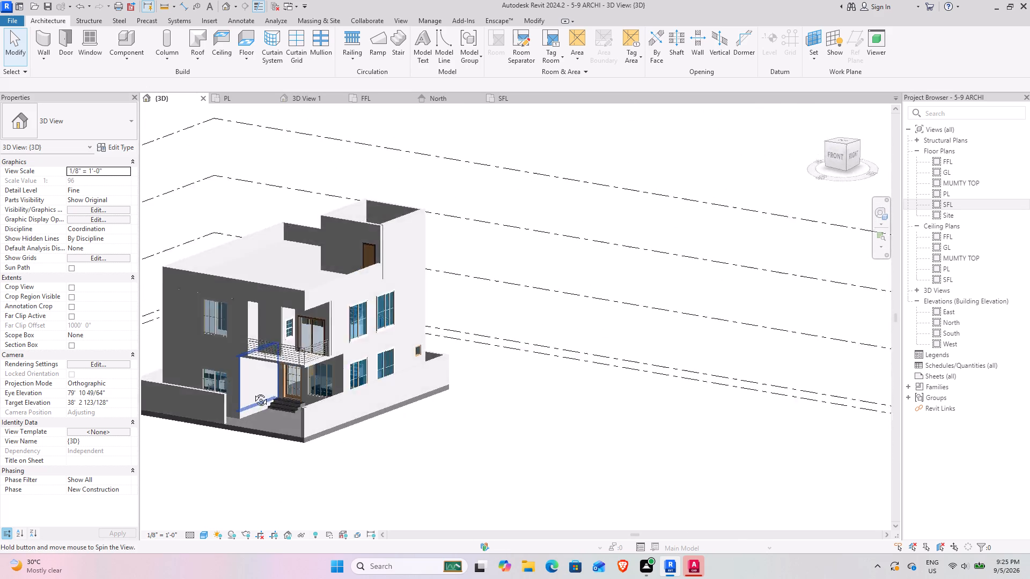
{"action": "middle_click_drag", "start_coordinate": [253, 392], "coordinate": [235, 402], "text": "shift"}
{"action": "middle_click_drag", "start_coordinate": [254, 387], "coordinate": [313, 421], "text": "shift"}
{"action": "middle_click_drag", "start_coordinate": [314, 422], "coordinate": [438, 470]}
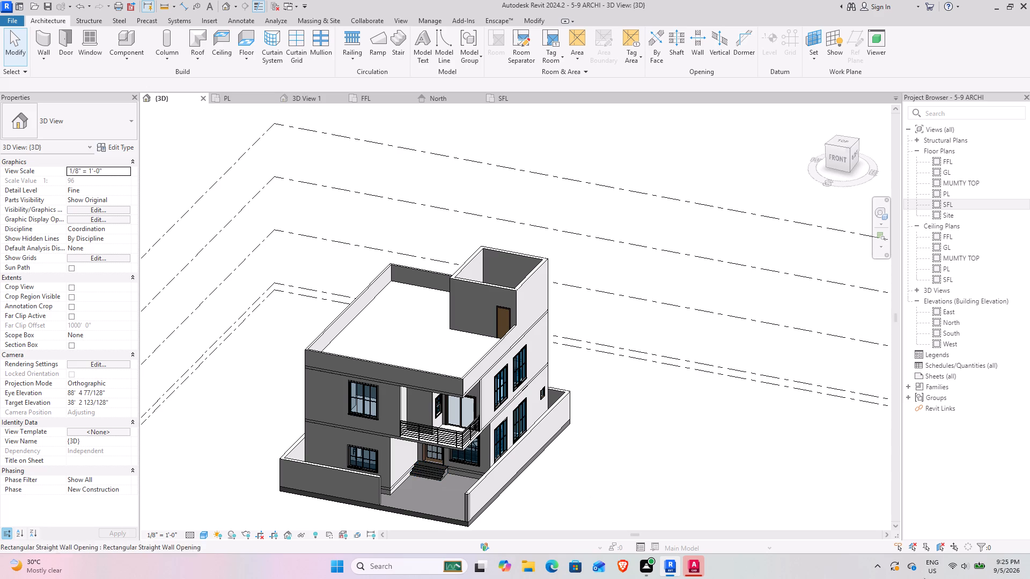
Examine the house's front and side facades, balcony, upper windows and open stair-room top from several angles.
{"action": "left_click_drag", "start_coordinate": [841, 149], "coordinate": [830, 145]}
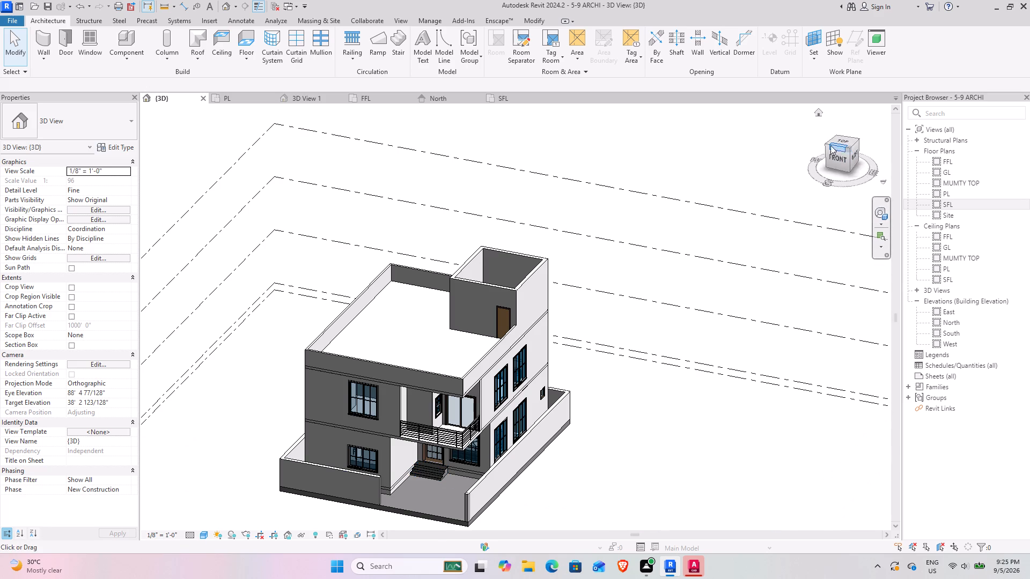
{"action": "left_click_drag", "start_coordinate": [830, 145], "coordinate": [777, 119]}
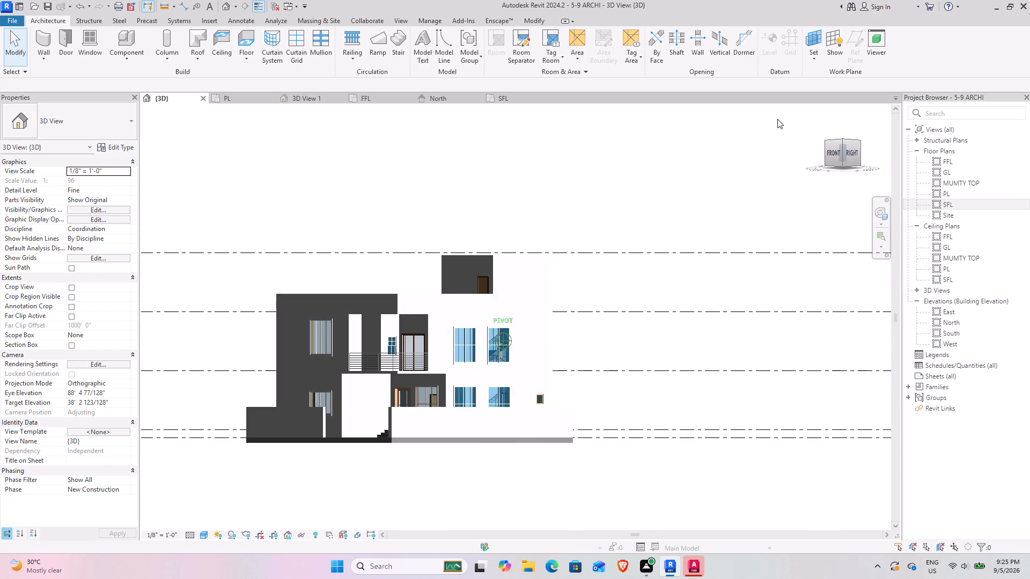
{"action": "left_click_drag", "start_coordinate": [777, 119], "coordinate": [766, 142]}
{"action": "scroll", "coordinate": [340, 425], "scroll_direction": "up", "scroll_amount": 4}
{"action": "middle_click_drag", "start_coordinate": [374, 428], "coordinate": [424, 309]}
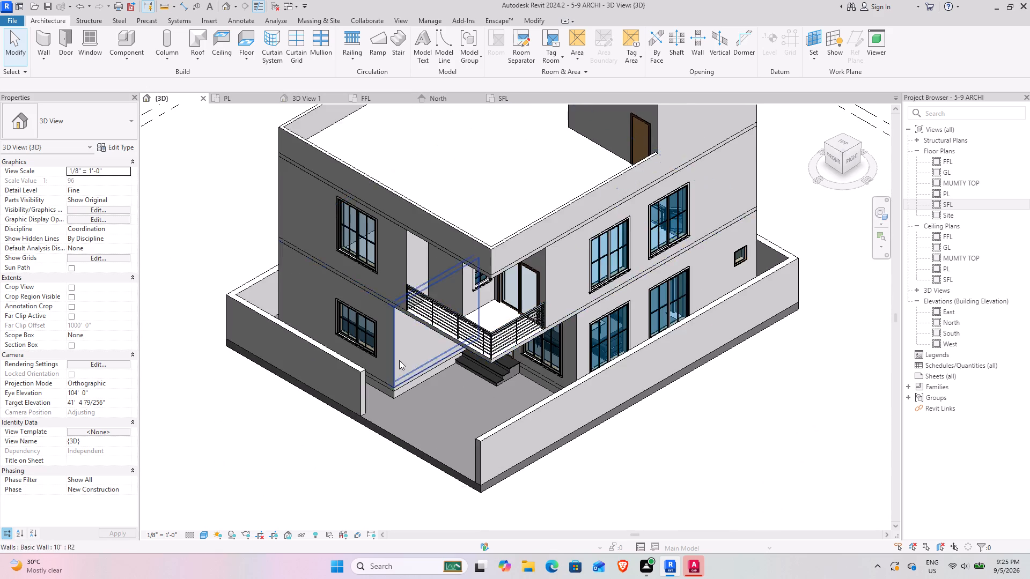
{"action": "middle_click_drag", "start_coordinate": [399, 360], "coordinate": [511, 224]}
{"action": "scroll", "coordinate": [588, 264], "scroll_direction": "down", "scroll_amount": 4}
{"action": "middle_click_drag", "start_coordinate": [644, 300], "coordinate": [496, 353], "text": "shift"}
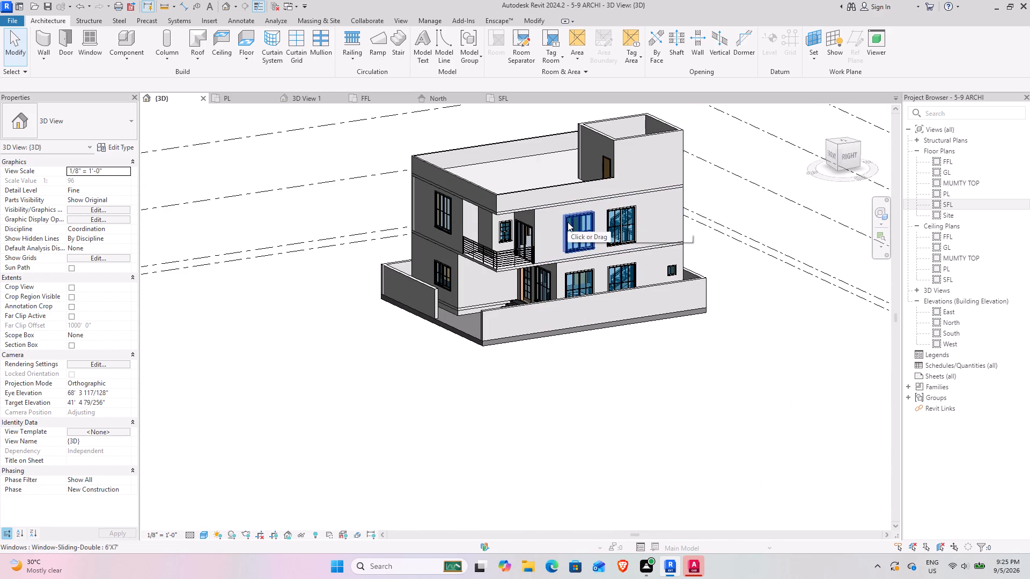
{"action": "left_click", "coordinate": [564, 212]}
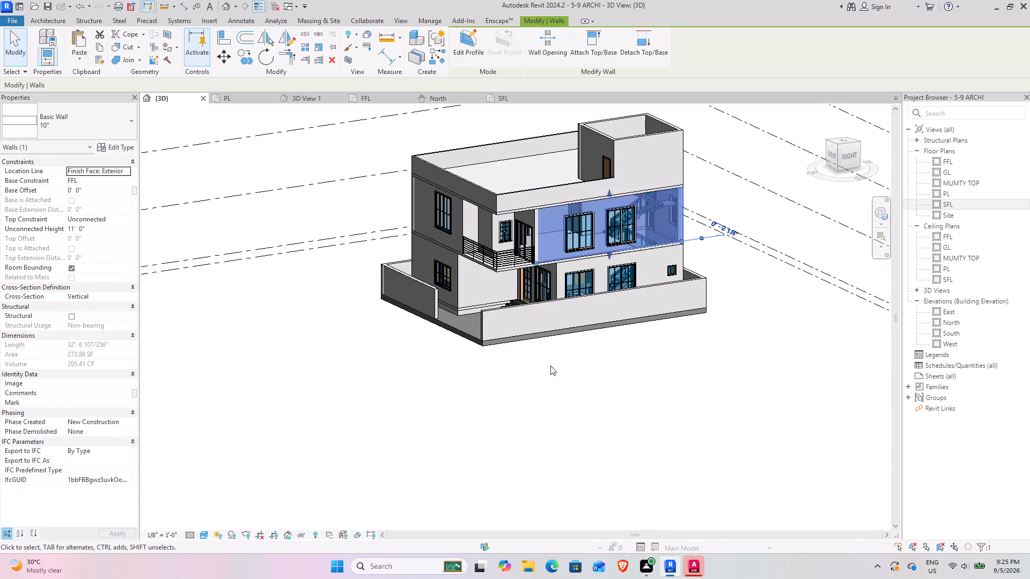
{"action": "left_click", "coordinate": [579, 395]}
{"action": "left_click", "coordinate": [489, 212]}
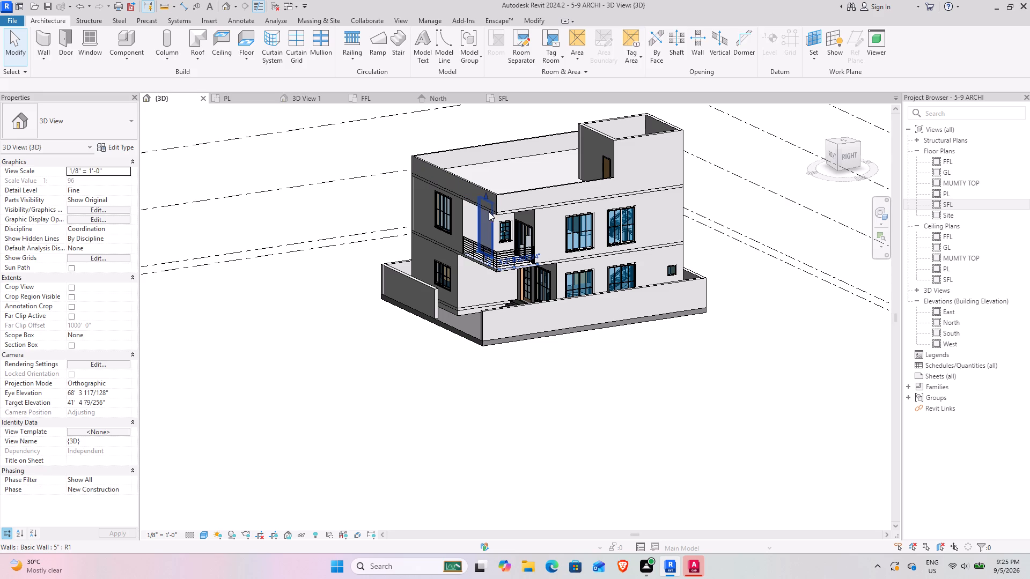
{"action": "left_click", "coordinate": [504, 409]}
{"action": "middle_click_drag", "start_coordinate": [450, 350], "coordinate": [536, 314], "text": "shift"}
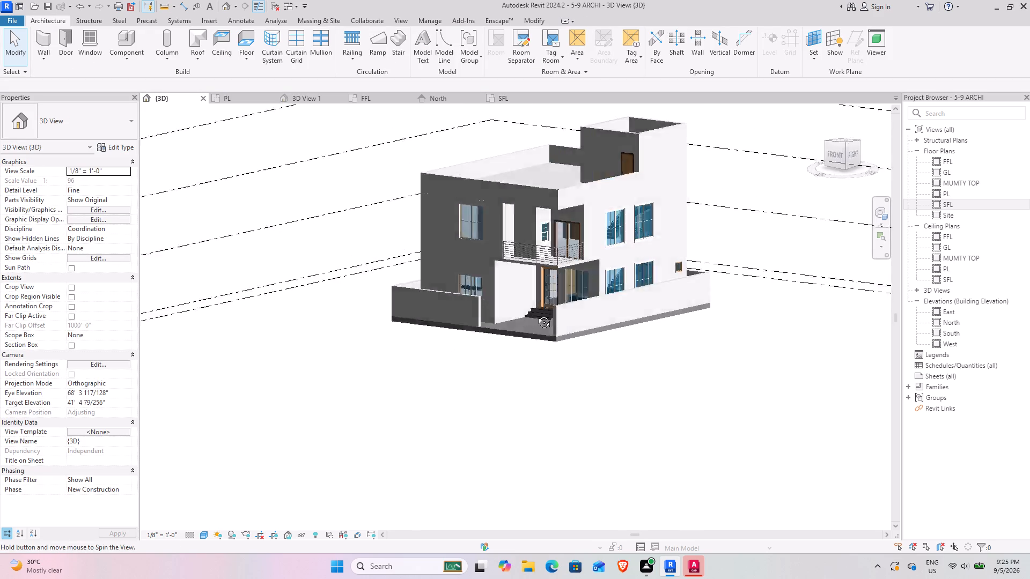
{"action": "middle_click_drag", "start_coordinate": [536, 314], "coordinate": [576, 300], "text": "shift"}
{"action": "scroll", "coordinate": [520, 232], "scroll_direction": "down", "scroll_amount": 2}
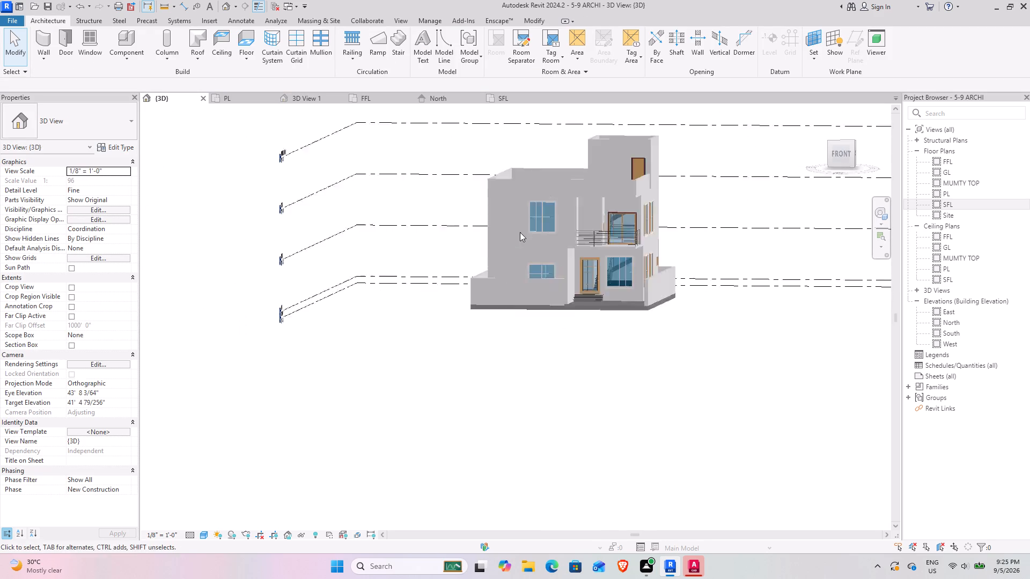
{"action": "scroll", "coordinate": [520, 232], "scroll_direction": "down", "scroll_amount": 2}
{"action": "middle_click_drag", "start_coordinate": [545, 241], "coordinate": [450, 273]}
{"action": "scroll", "coordinate": [537, 175], "scroll_direction": "up", "scroll_amount": 4}
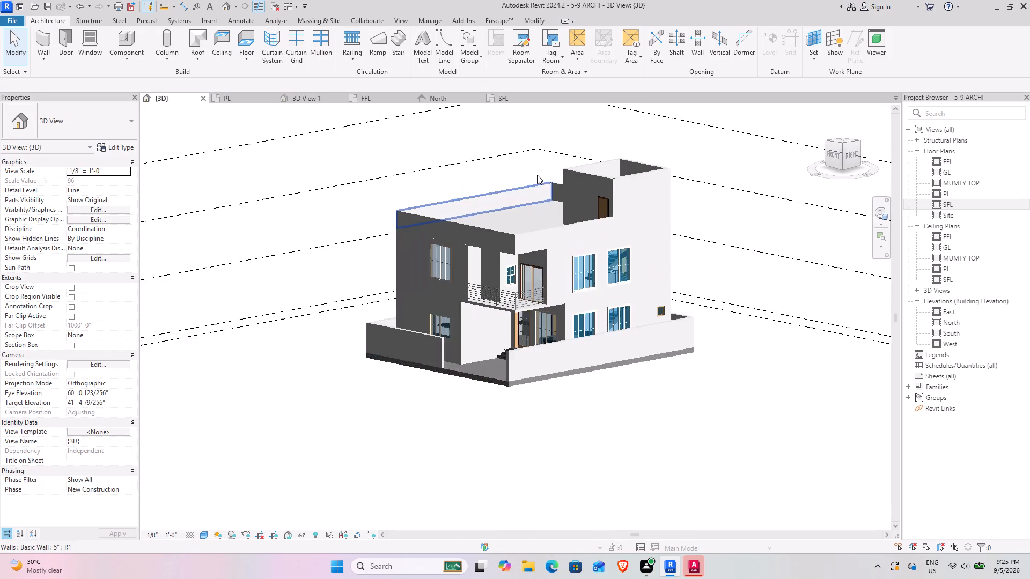
{"action": "scroll", "coordinate": [548, 175], "scroll_direction": "up", "scroll_amount": 4}
{"action": "left_click", "coordinate": [523, 193]}
{"action": "left_click", "coordinate": [459, 157]}
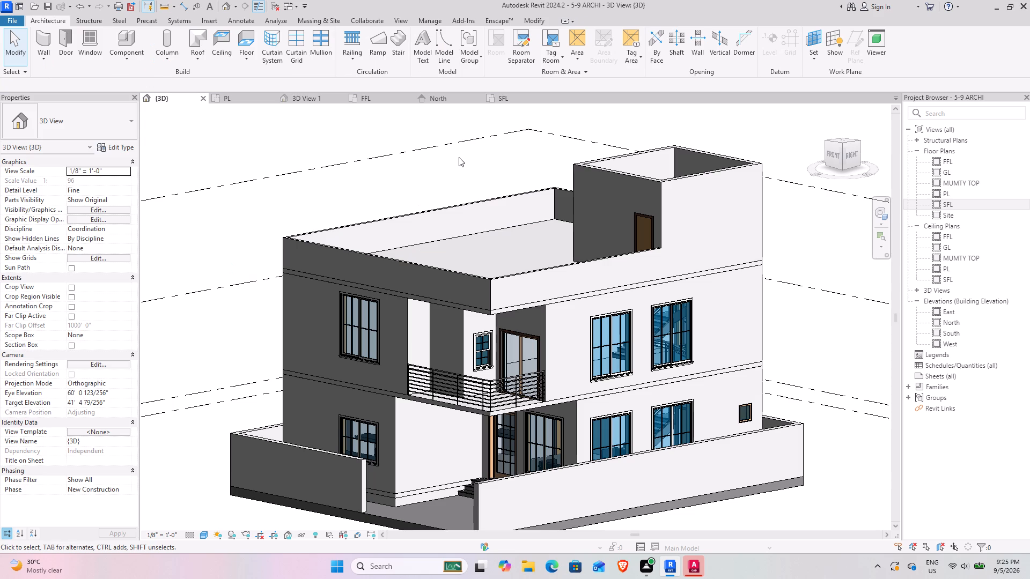
On the SFL plan, sketch a rectangular 6" floor boundary from the SLAB PROJECTION corner to the stair block's outer corner.
{"action": "left_click", "coordinate": [505, 95]}
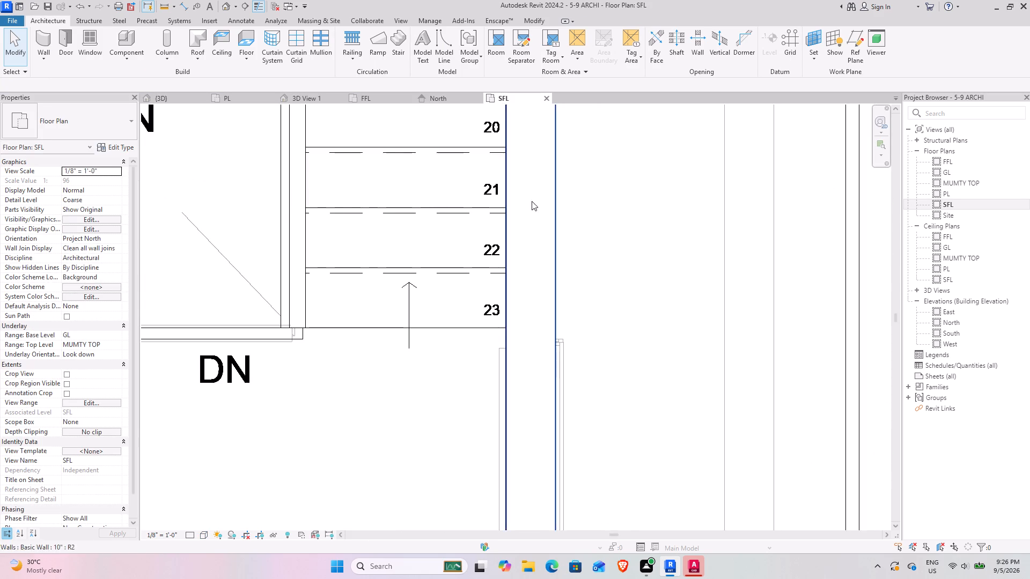
{"action": "scroll", "coordinate": [371, 222], "scroll_direction": "down", "scroll_amount": 9}
{"action": "middle_click_drag", "start_coordinate": [358, 221], "coordinate": [489, 188]}
{"action": "scroll", "coordinate": [488, 187], "scroll_direction": "down", "scroll_amount": 4}
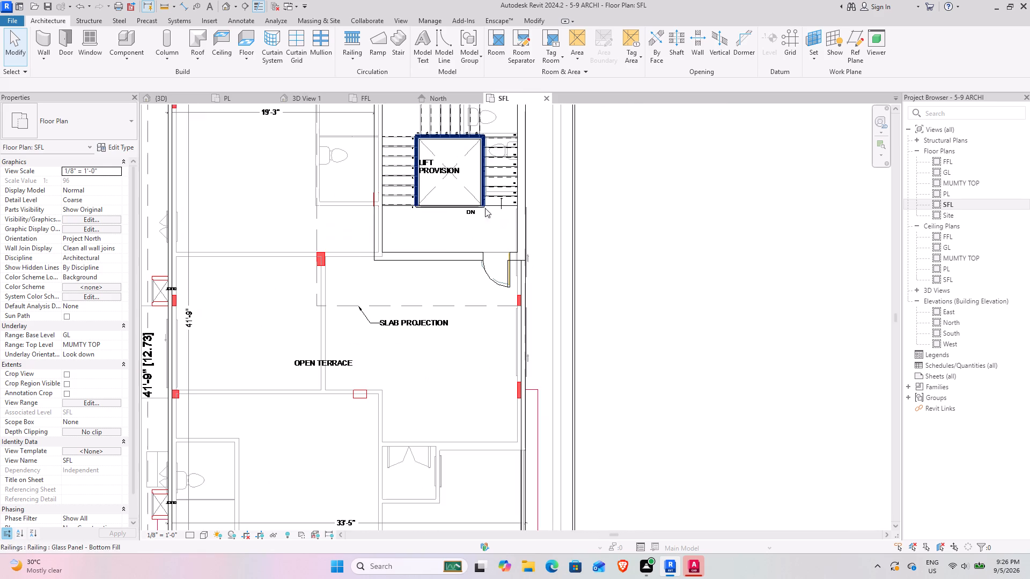
{"action": "middle_click_drag", "start_coordinate": [428, 203], "coordinate": [437, 260]}
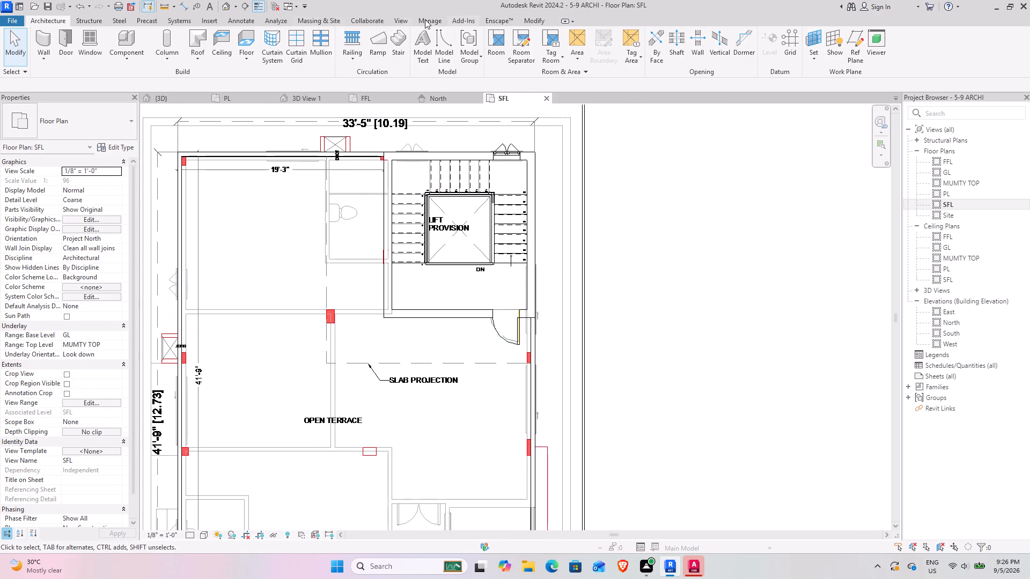
{"action": "left_click", "coordinate": [250, 37]}
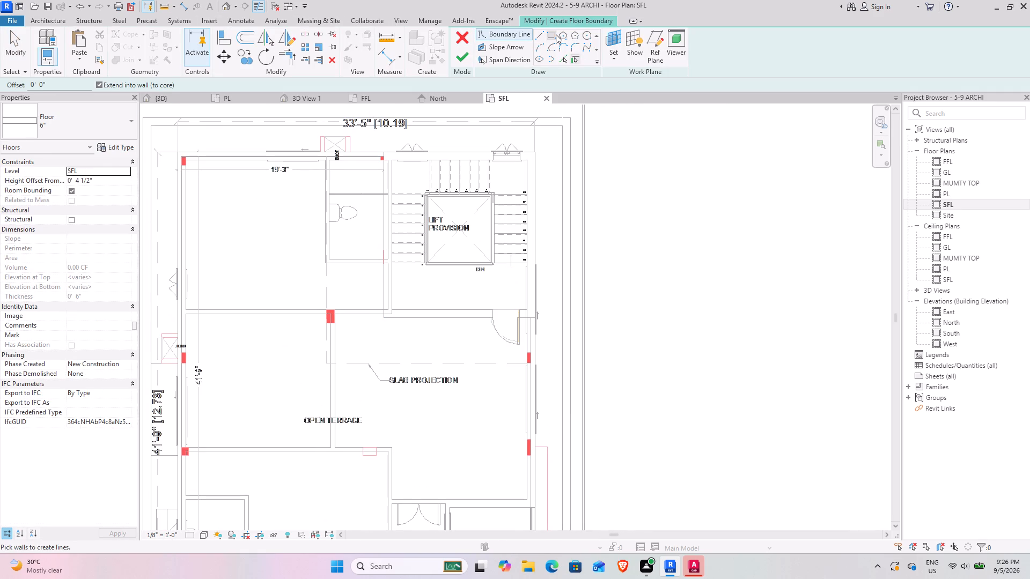
{"action": "left_click", "coordinate": [556, 34]}
{"action": "scroll", "coordinate": [343, 146], "scroll_direction": "up", "scroll_amount": 8}
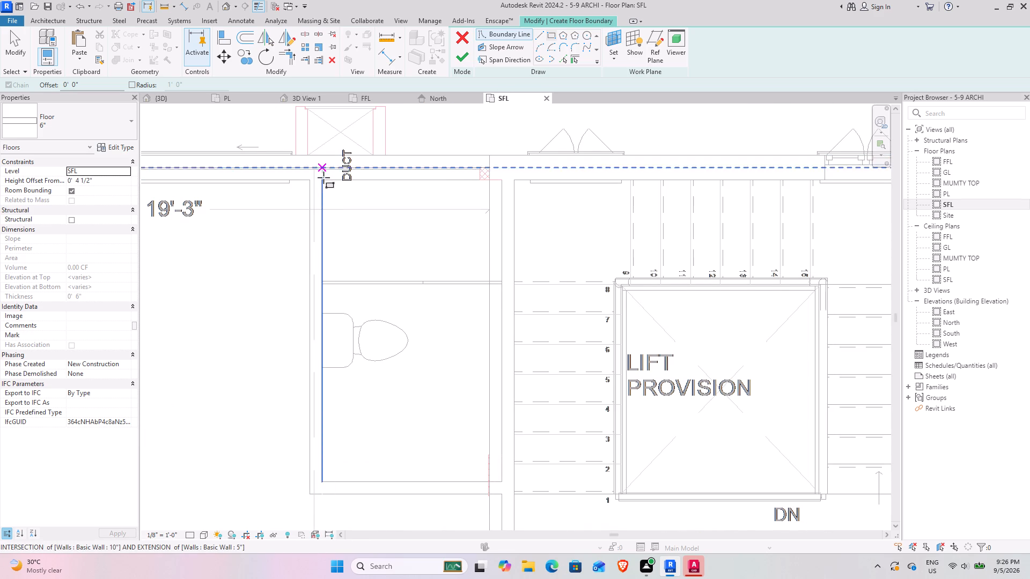
{"action": "middle_click_drag", "start_coordinate": [329, 258], "coordinate": [310, 58]}
{"action": "middle_click_drag", "start_coordinate": [315, 288], "coordinate": [318, 81]}
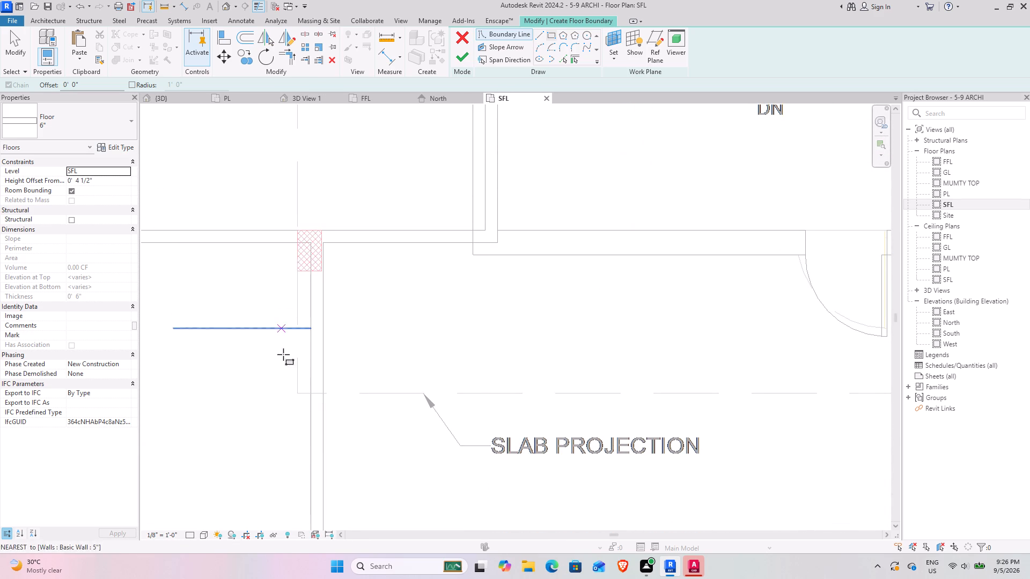
{"action": "left_click", "coordinate": [297, 394]}
{"action": "scroll", "coordinate": [528, 296], "scroll_direction": "down", "scroll_amount": 5}
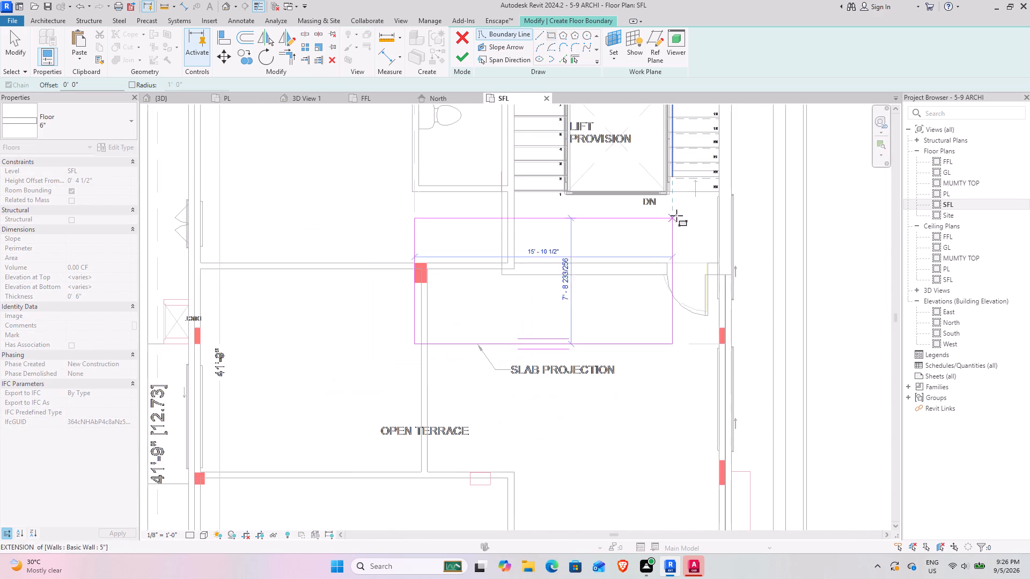
{"action": "middle_click_drag", "start_coordinate": [676, 215], "coordinate": [592, 429]}
{"action": "left_click", "coordinate": [647, 235]}
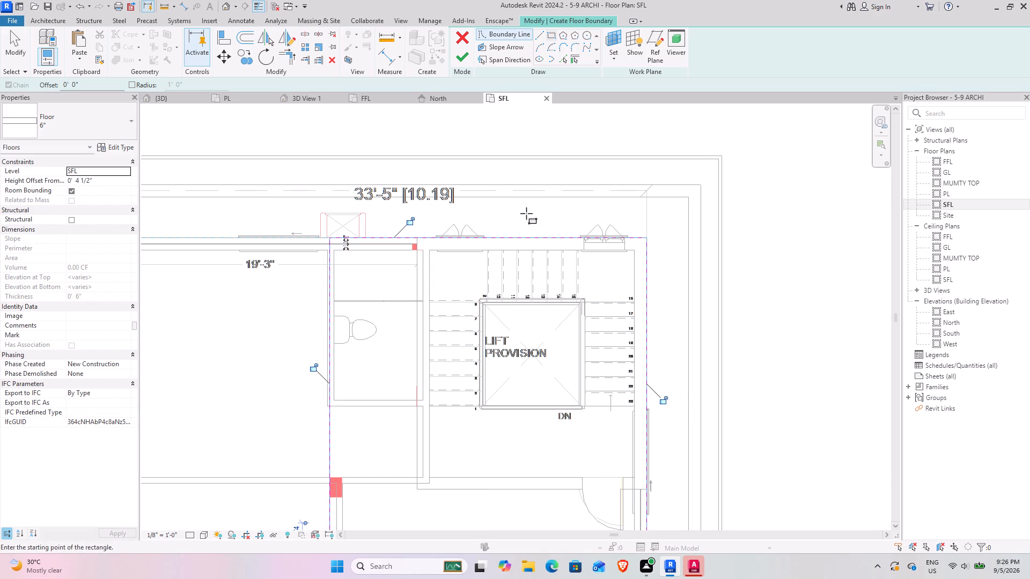
Set the new slab's height offset from SFL to 11'6" and finish the floor.
{"action": "left_click", "coordinate": [115, 182]}
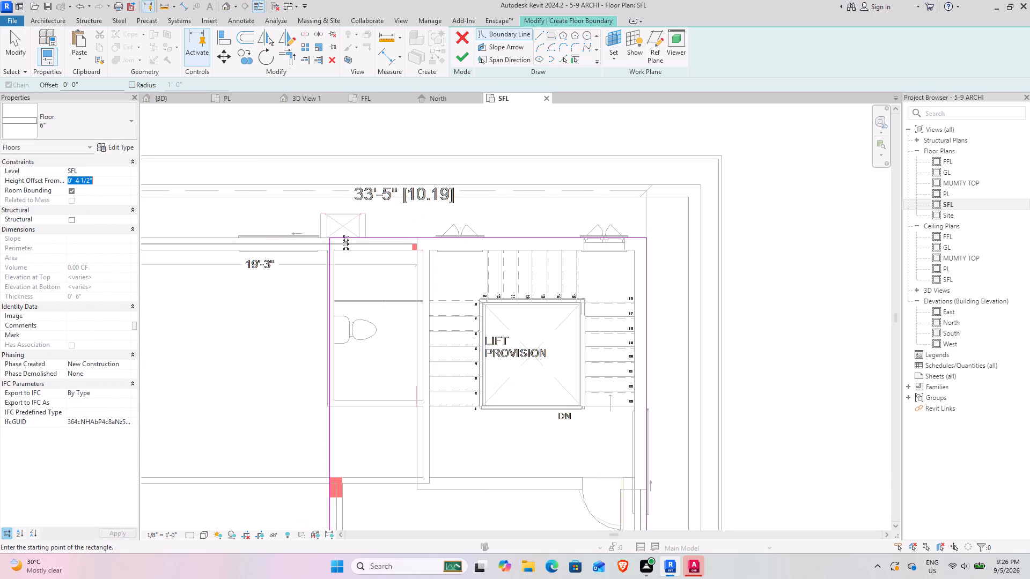
{"action": "type", "text": "11"}
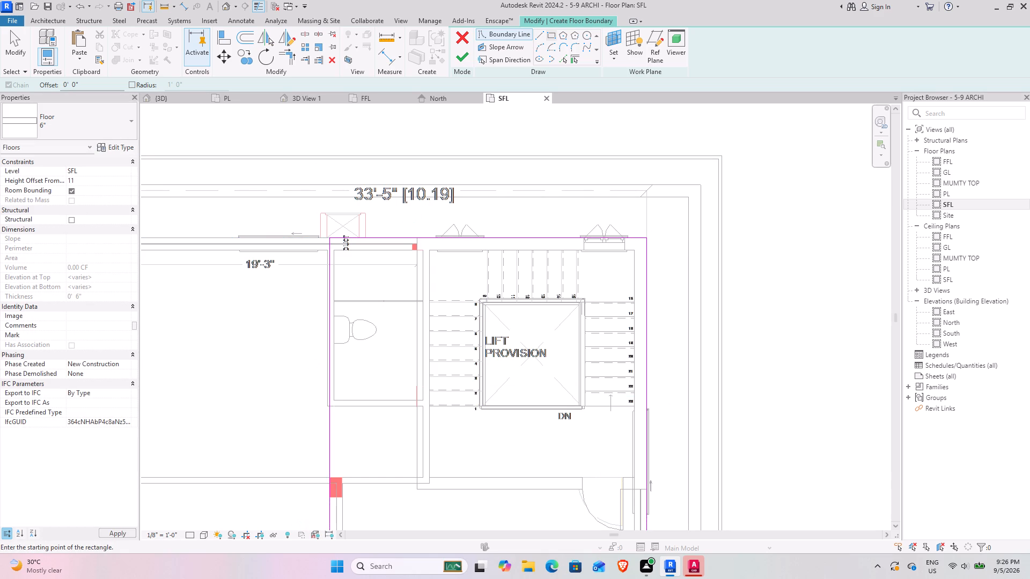
{"action": "type", "text": "'6"}
{"action": "key", "text": "Return"}
{"action": "left_click", "coordinate": [461, 61]}
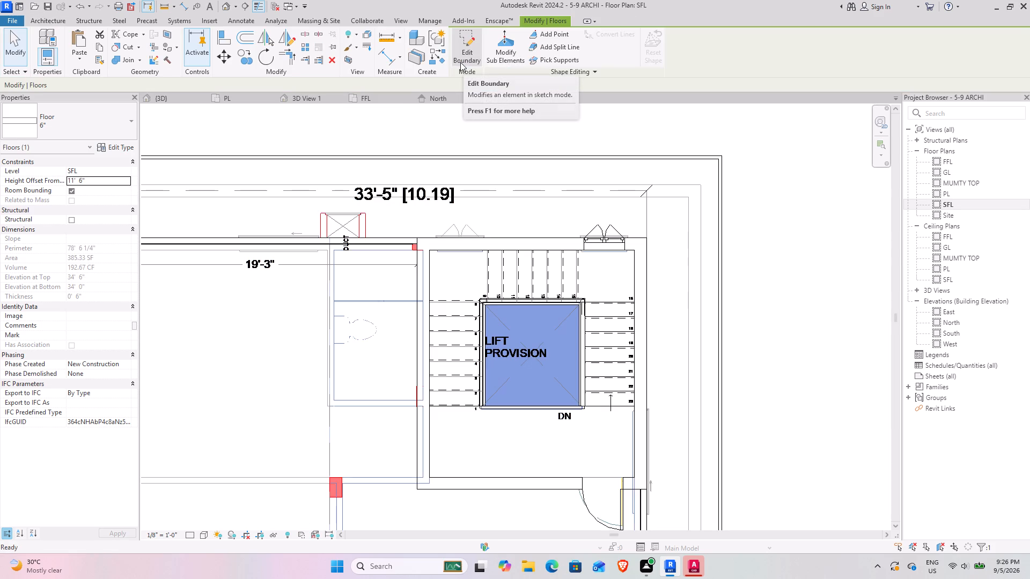
Examine the new slab over the stair room and its overhang in 3D from the front, side and rear.
{"action": "left_click", "coordinate": [170, 100]}
{"action": "middle_click_drag", "start_coordinate": [469, 272], "coordinate": [560, 289], "text": "shift"}
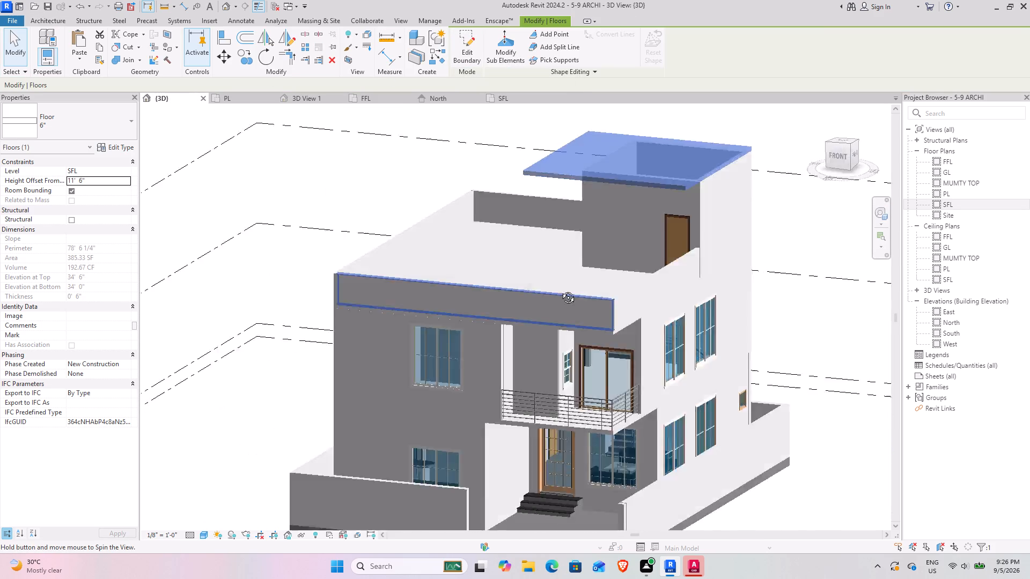
{"action": "middle_click_drag", "start_coordinate": [560, 289], "coordinate": [508, 316], "text": "shift"}
{"action": "left_click", "coordinate": [809, 358]}
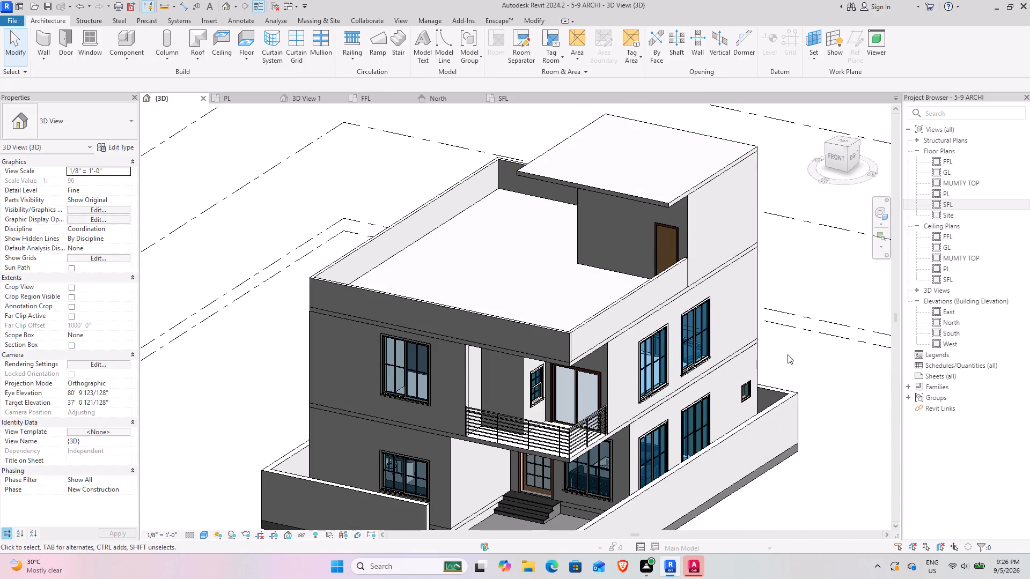
{"action": "scroll", "coordinate": [569, 353], "scroll_direction": "down", "scroll_amount": 4}
{"action": "middle_click_drag", "start_coordinate": [522, 360], "coordinate": [538, 318], "text": "shift"}
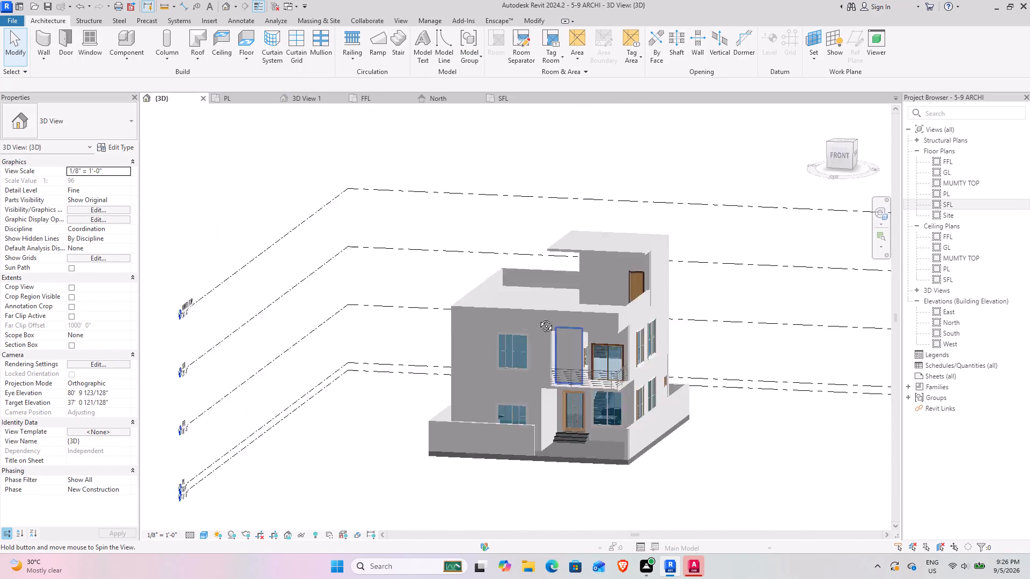
{"action": "middle_click_drag", "start_coordinate": [538, 318], "coordinate": [520, 393], "text": "shift"}
{"action": "scroll", "coordinate": [619, 285], "scroll_direction": "up", "scroll_amount": 4}
{"action": "middle_click_drag", "start_coordinate": [562, 375], "coordinate": [457, 289], "text": "shift"}
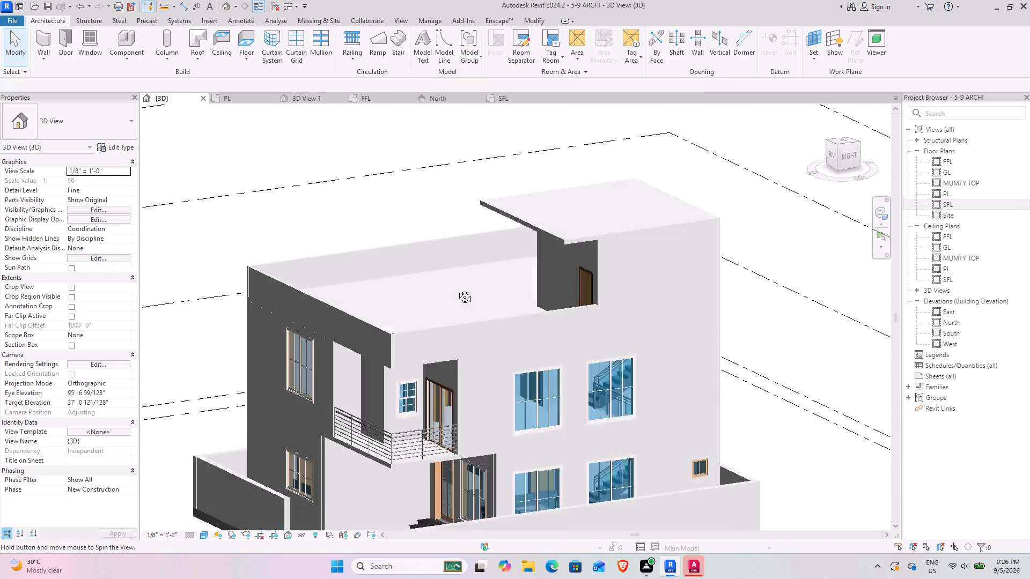
{"action": "middle_click_drag", "start_coordinate": [457, 289], "coordinate": [769, 309], "text": "shift"}
{"action": "scroll", "coordinate": [772, 306], "scroll_direction": "down", "scroll_amount": 5}
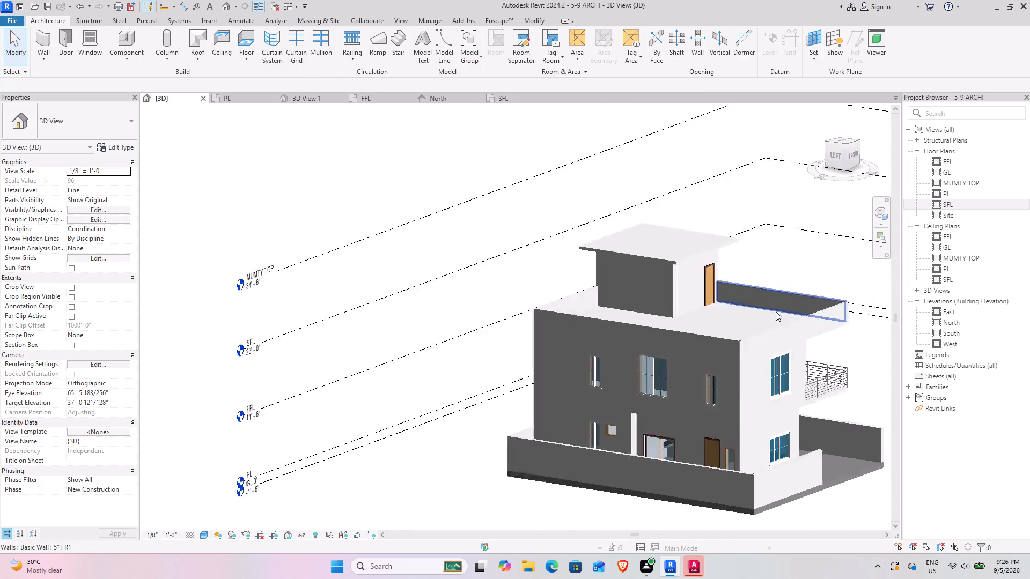
{"action": "middle_click_drag", "start_coordinate": [784, 345], "coordinate": [495, 317], "text": "shift"}
{"action": "middle_click_drag", "start_coordinate": [595, 419], "coordinate": [694, 462], "text": "shift"}
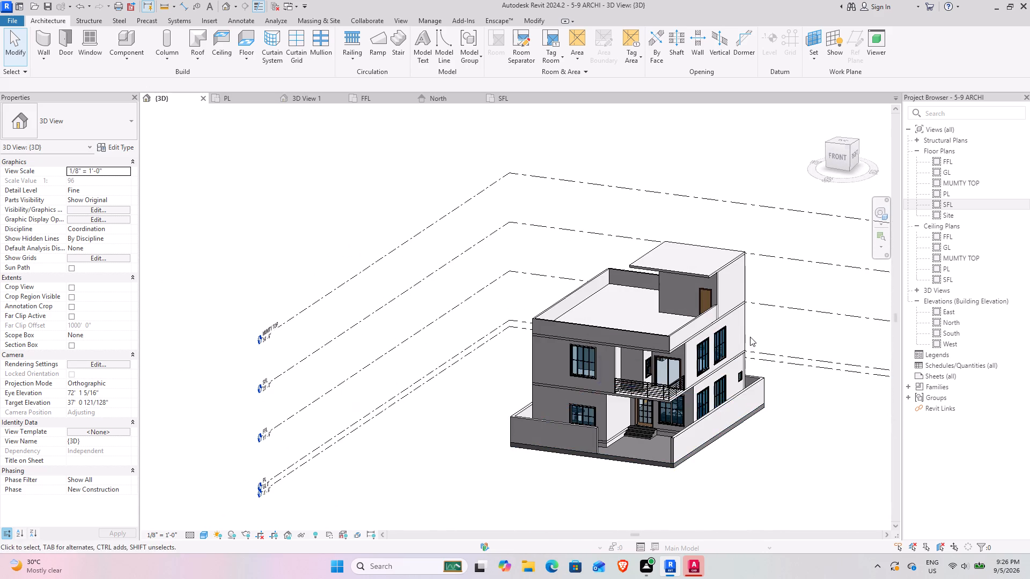
Inspect the terrace side parapet, the facades and the stair-room roof slab in 3D.
{"action": "scroll", "coordinate": [656, 308], "scroll_direction": "up", "scroll_amount": 4}
{"action": "left_click", "coordinate": [740, 317]}
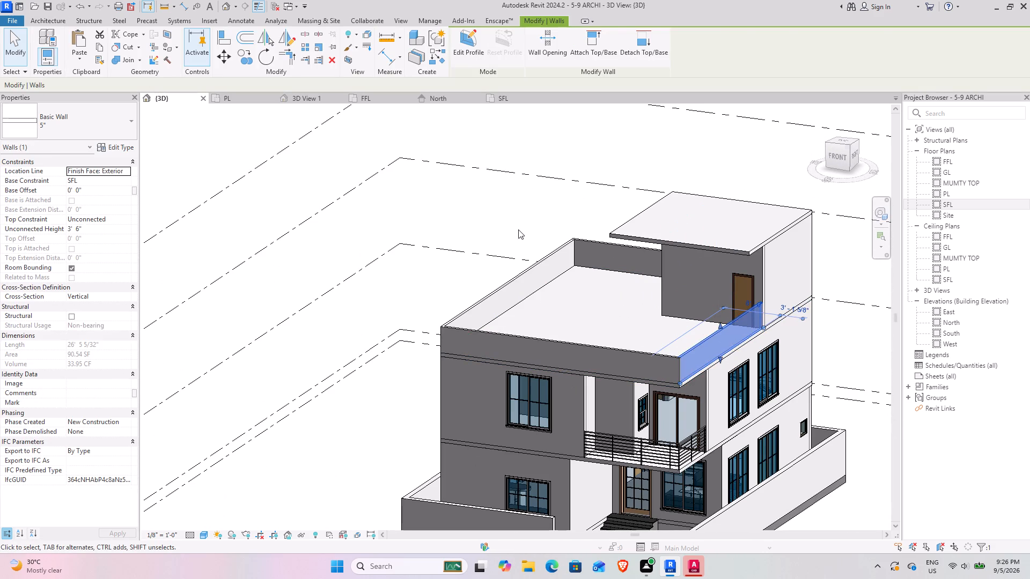
{"action": "left_click", "coordinate": [459, 216]}
{"action": "scroll", "coordinate": [459, 216], "scroll_direction": "down", "scroll_amount": 3}
{"action": "middle_click_drag", "start_coordinate": [618, 284], "coordinate": [599, 283], "text": "shift"}
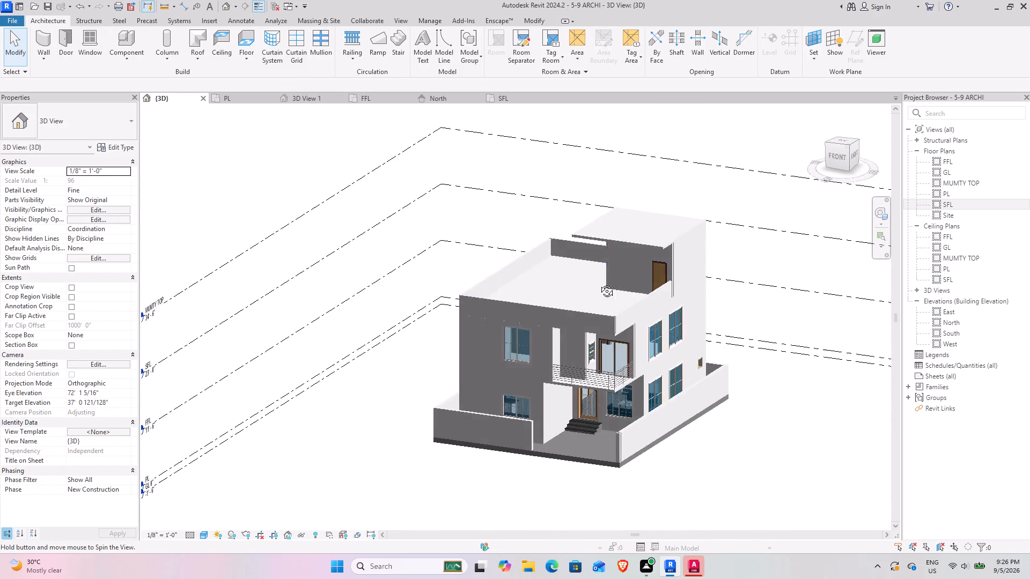
{"action": "middle_click_drag", "start_coordinate": [599, 283], "coordinate": [462, 261], "text": "shift"}
{"action": "scroll", "coordinate": [640, 274], "scroll_direction": "up", "scroll_amount": 4}
{"action": "middle_click_drag", "start_coordinate": [518, 332], "coordinate": [623, 301], "text": "shift"}
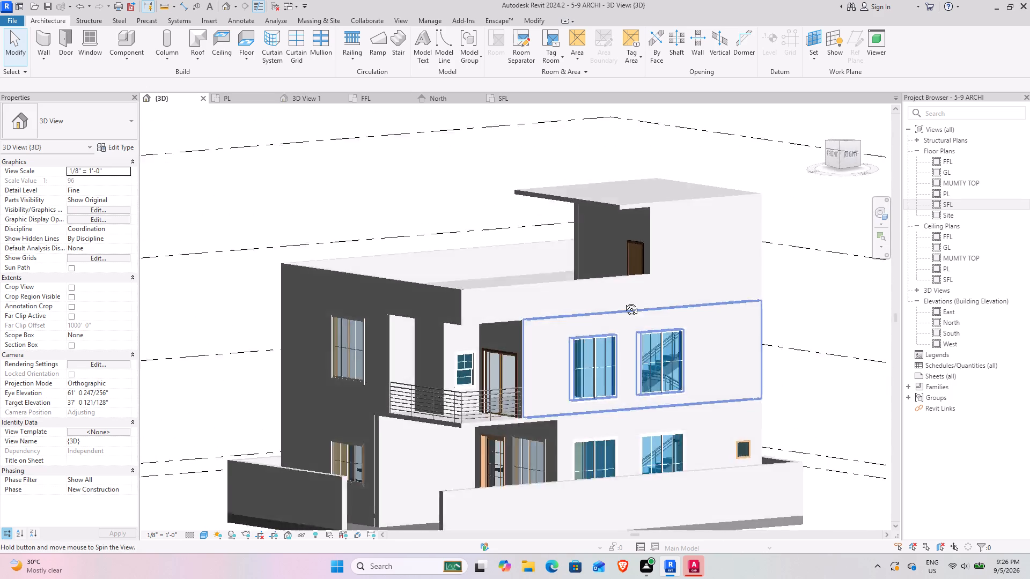
{"action": "middle_click_drag", "start_coordinate": [623, 301], "coordinate": [584, 351], "text": "shift"}
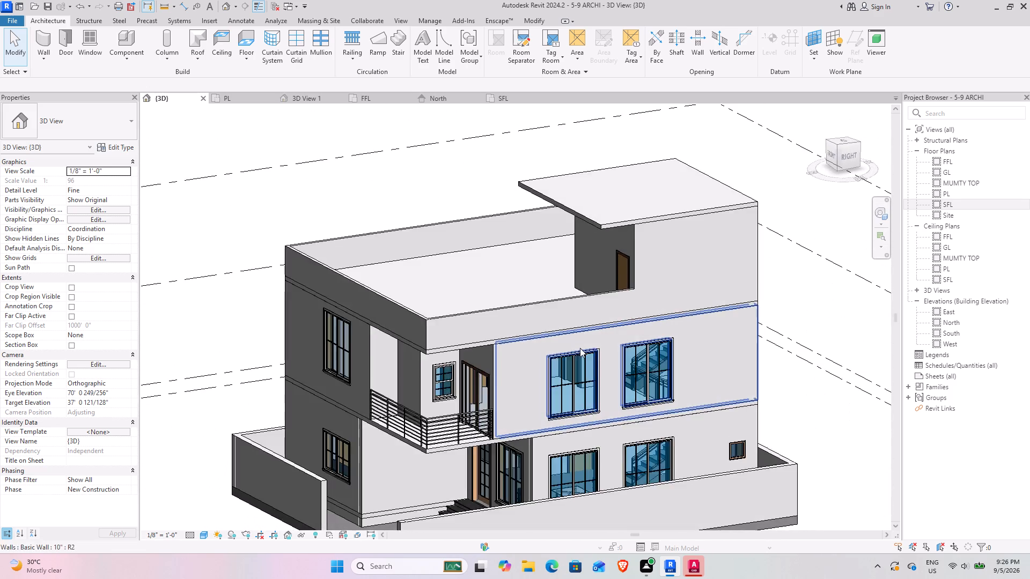
{"action": "scroll", "coordinate": [579, 347], "scroll_direction": "down", "scroll_amount": 5}
{"action": "middle_click_drag", "start_coordinate": [581, 350], "coordinate": [770, 248], "text": "shift"}
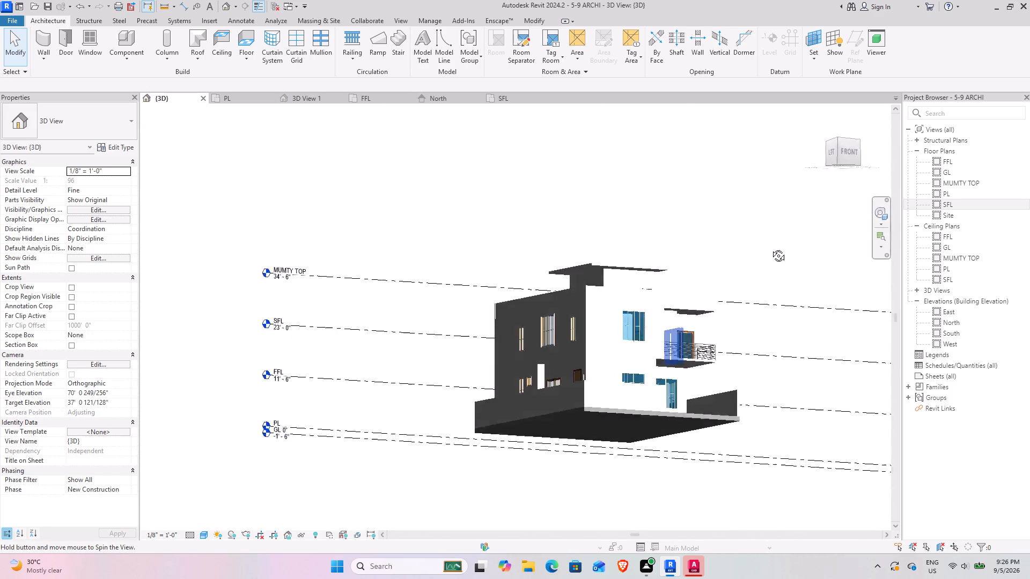
{"action": "middle_click_drag", "start_coordinate": [770, 248], "coordinate": [614, 402], "text": "shift"}
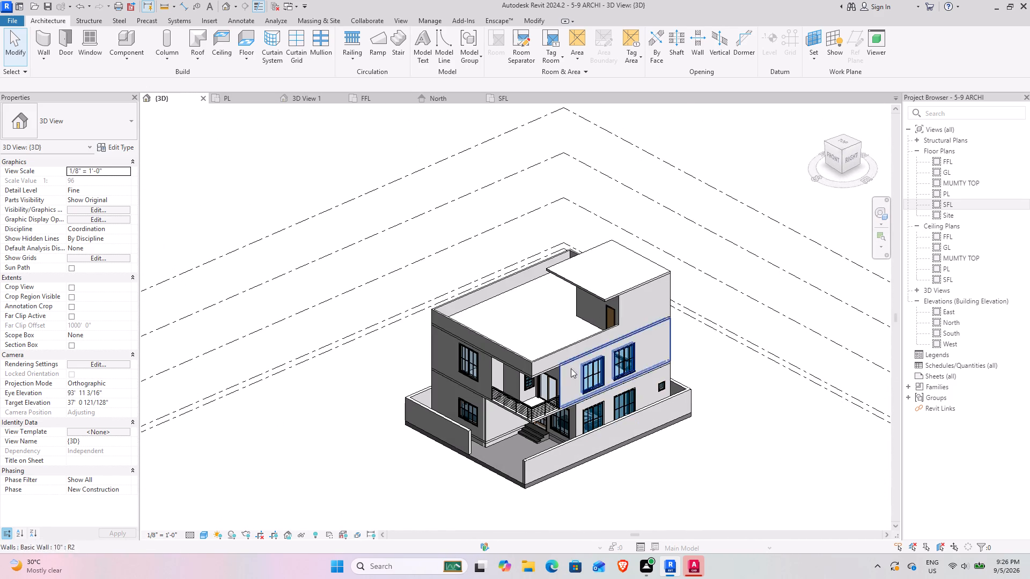
{"action": "scroll", "coordinate": [571, 259], "scroll_direction": "up", "scroll_amount": 3}
{"action": "middle_click_drag", "start_coordinate": [550, 388], "coordinate": [638, 354], "text": "shift"}
{"action": "left_click", "coordinate": [640, 302]}
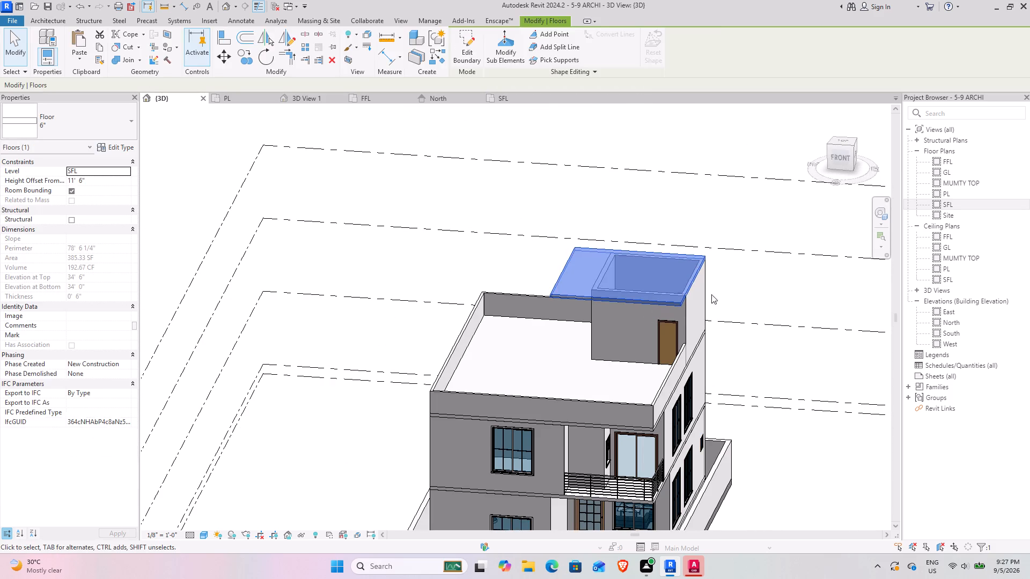
Review the whole house in 3D from the front and front-right corner, including the stair-room roof slab, terrace parapets and balcony railing.
{"action": "left_click", "coordinate": [749, 287]}
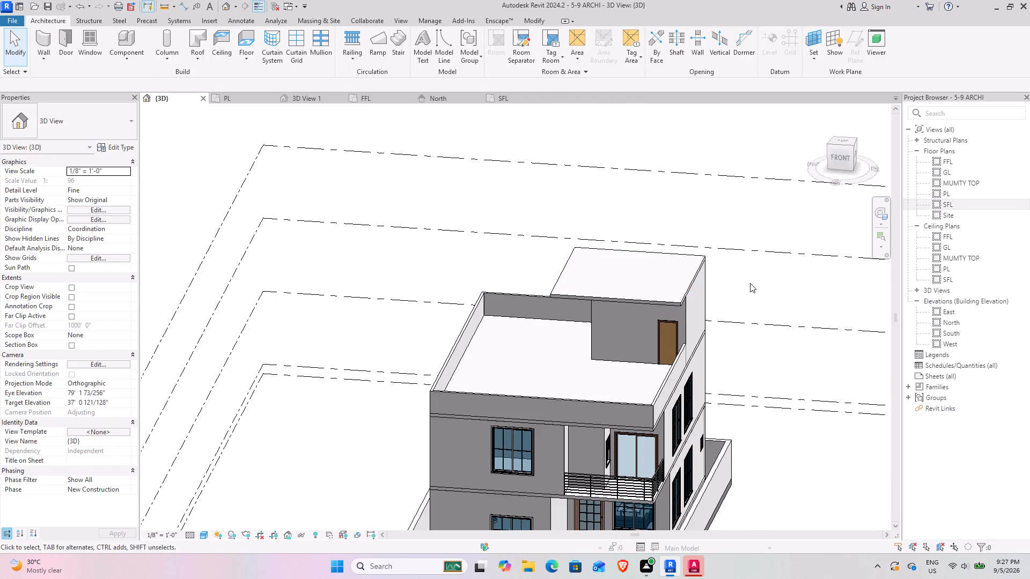
{"action": "scroll", "coordinate": [674, 375], "scroll_direction": "down", "scroll_amount": 4}
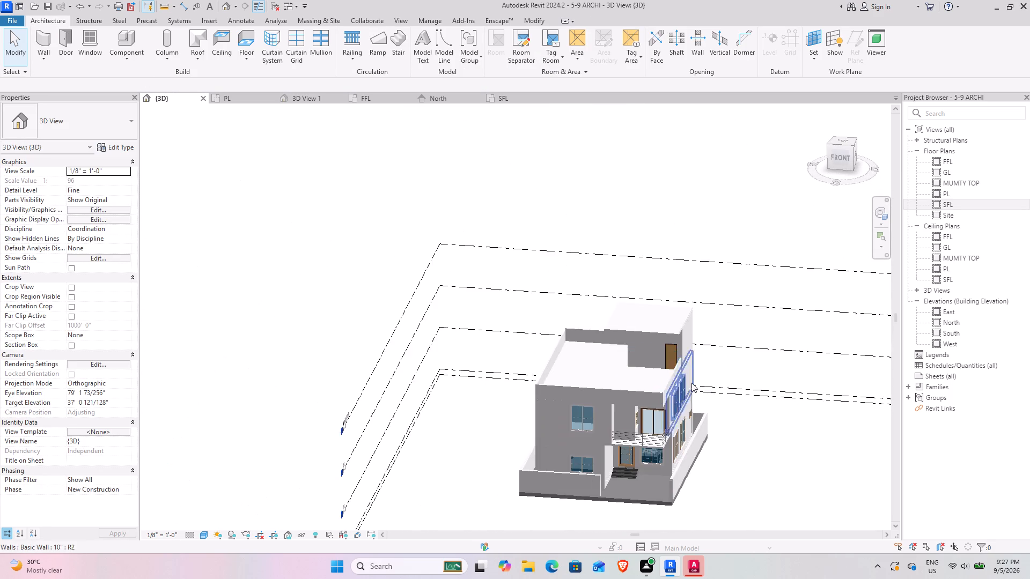
{"action": "middle_click_drag", "start_coordinate": [679, 381], "coordinate": [682, 343], "text": "shift"}
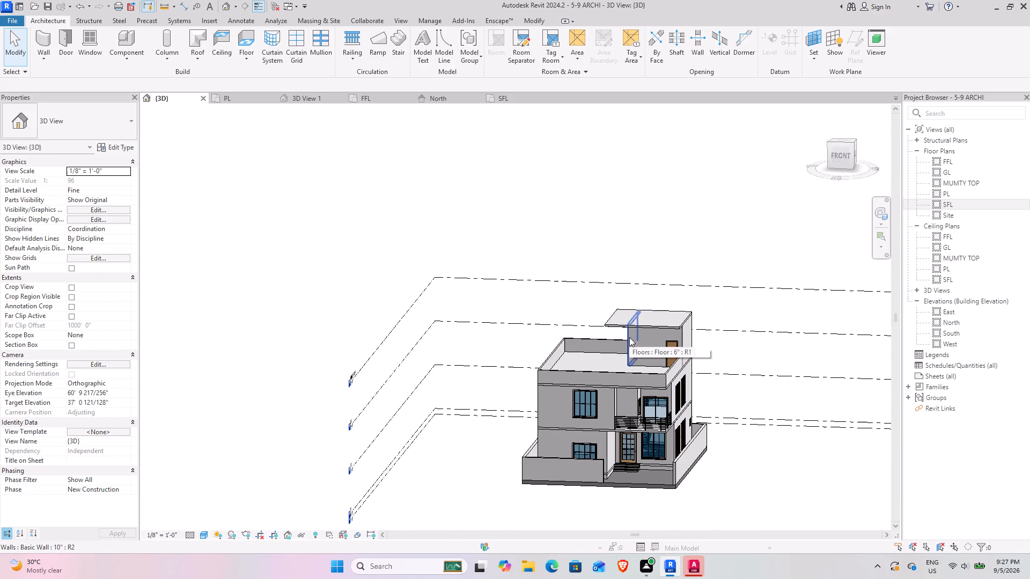
{"action": "left_click", "coordinate": [629, 337]}
{"action": "left_click", "coordinate": [742, 354]}
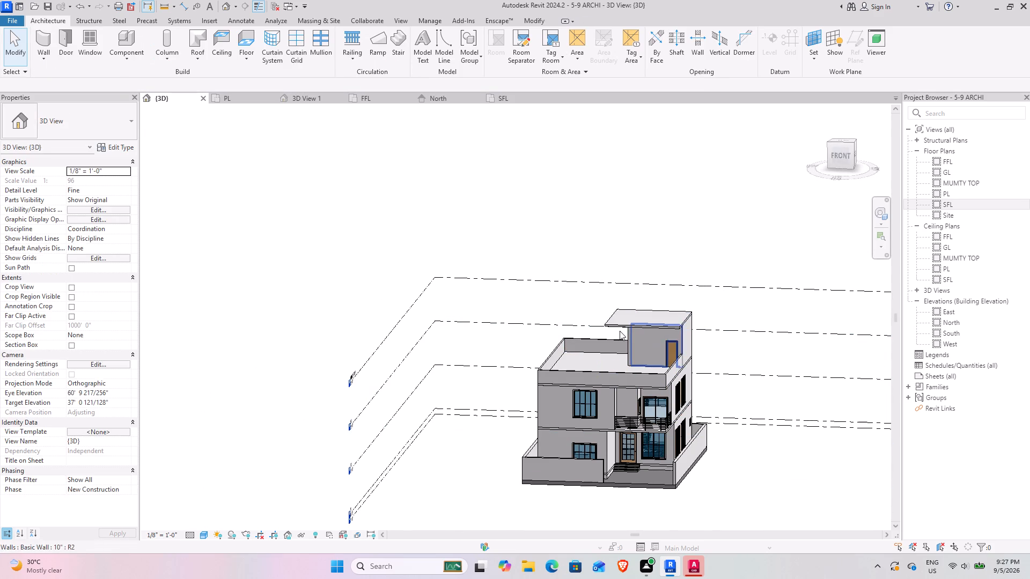
{"action": "middle_click_drag", "start_coordinate": [616, 331], "coordinate": [560, 343], "text": "shift"}
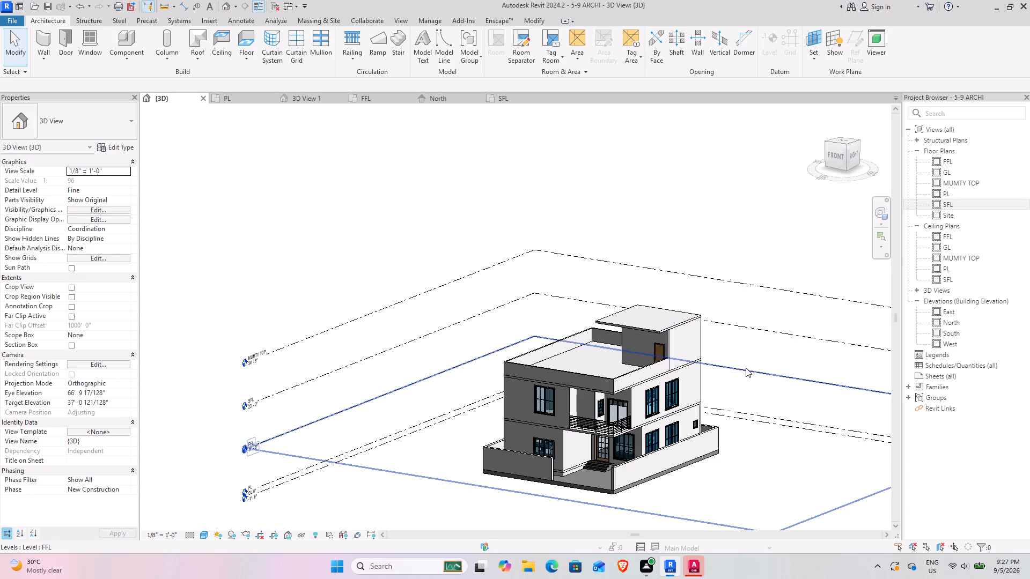
{"action": "middle_click_drag", "start_coordinate": [656, 351], "coordinate": [678, 378], "text": "shift"}
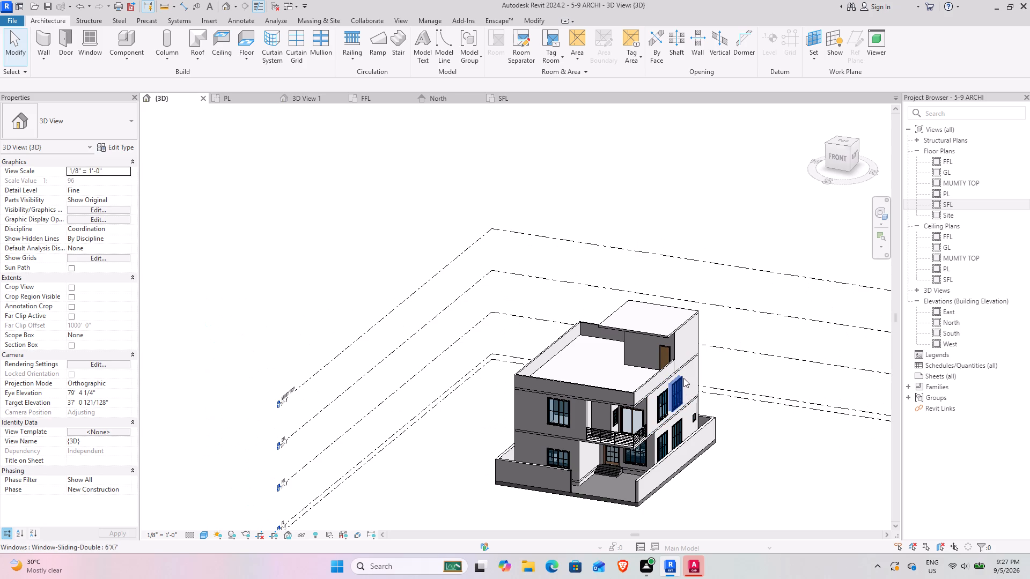
{"action": "middle_click_drag", "start_coordinate": [656, 383], "coordinate": [621, 339], "text": "shift"}
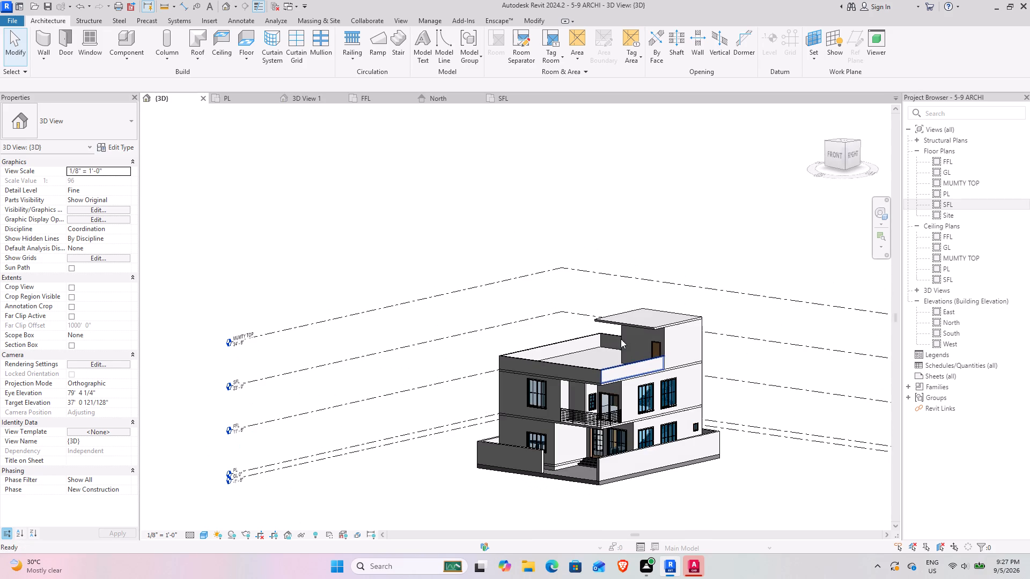
{"action": "scroll", "coordinate": [637, 370], "scroll_direction": "up", "scroll_amount": 3}
{"action": "middle_click_drag", "start_coordinate": [594, 370], "coordinate": [576, 360]}
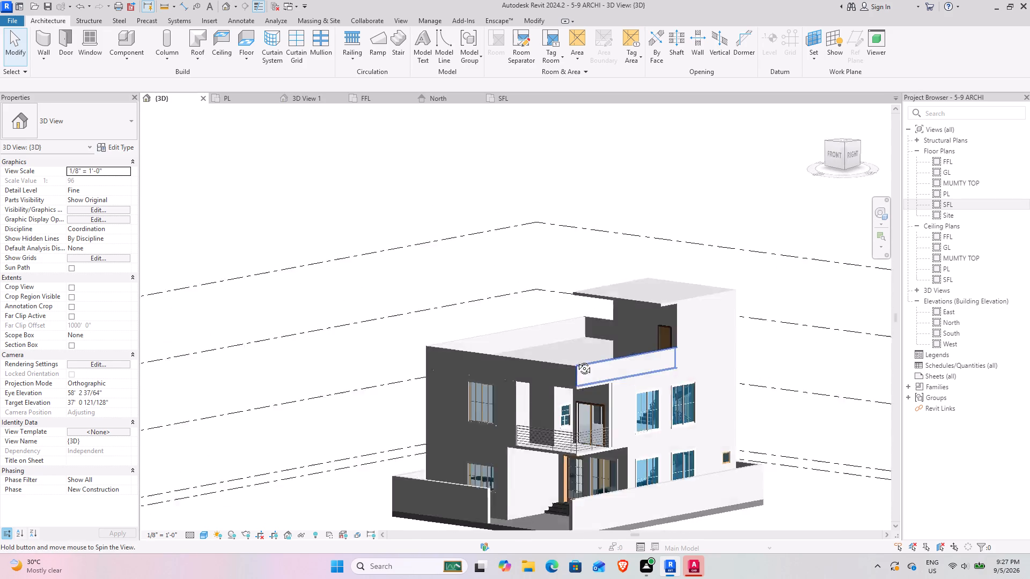
{"action": "middle_click_drag", "start_coordinate": [576, 360], "coordinate": [565, 358]}
{"action": "middle_click_drag", "start_coordinate": [536, 366], "coordinate": [620, 287]}
{"action": "middle_click_drag", "start_coordinate": [616, 288], "coordinate": [620, 320], "text": "shift"}
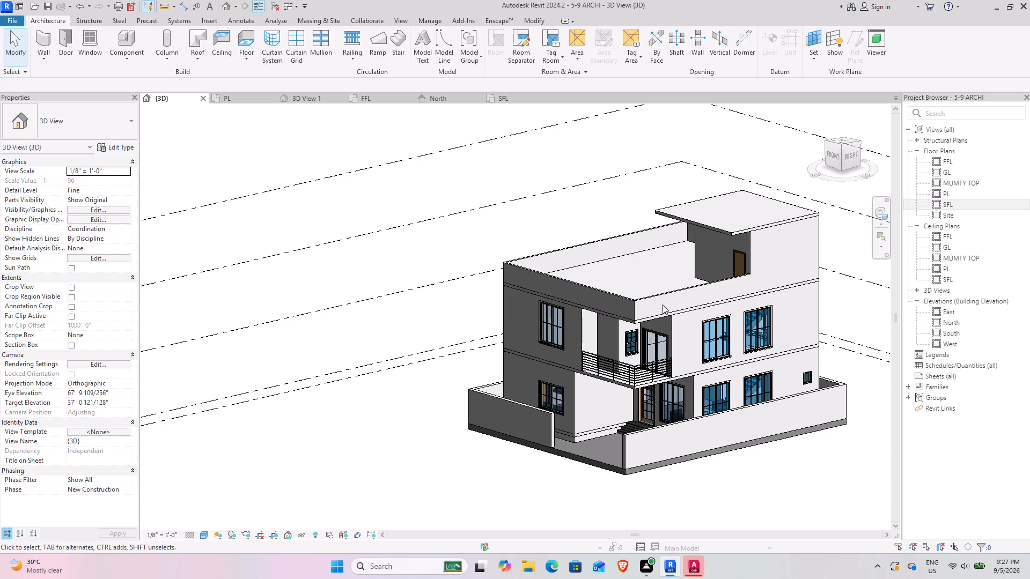
{"action": "scroll", "coordinate": [644, 280], "scroll_direction": "down", "scroll_amount": 4}
{"action": "middle_click_drag", "start_coordinate": [624, 280], "coordinate": [537, 255]}
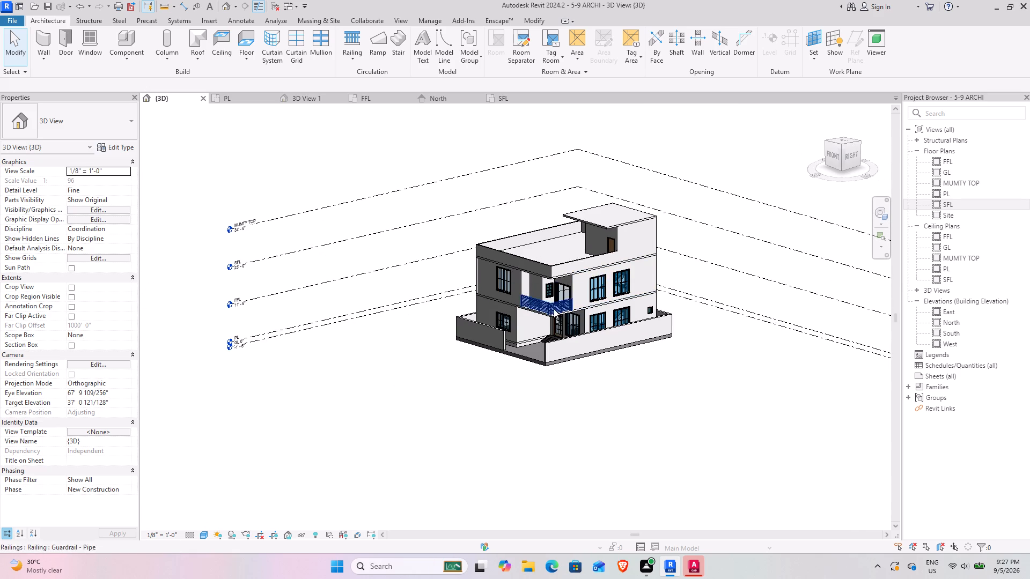
{"action": "left_click", "coordinate": [539, 307]}
{"action": "left_click", "coordinate": [699, 391]}
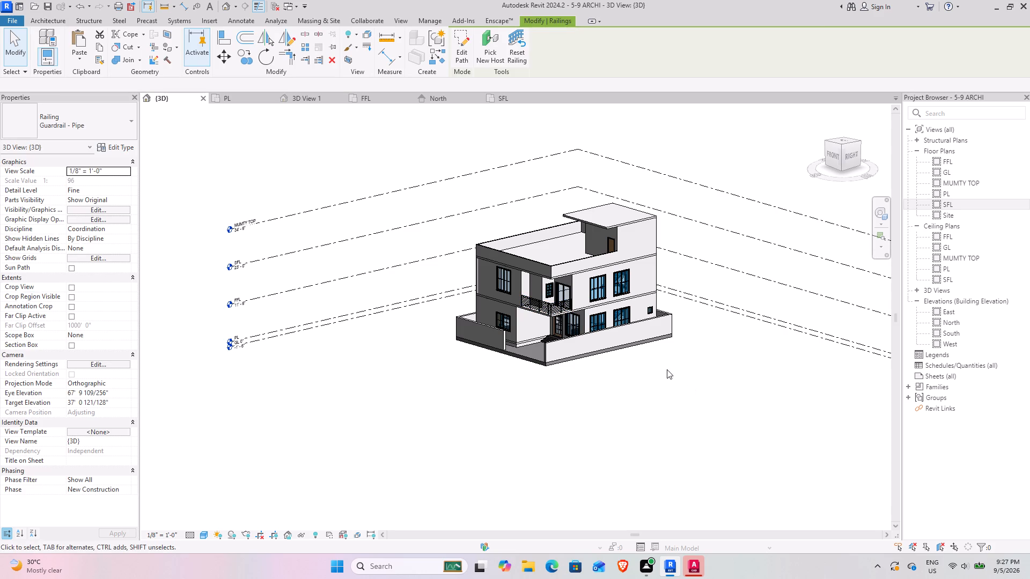
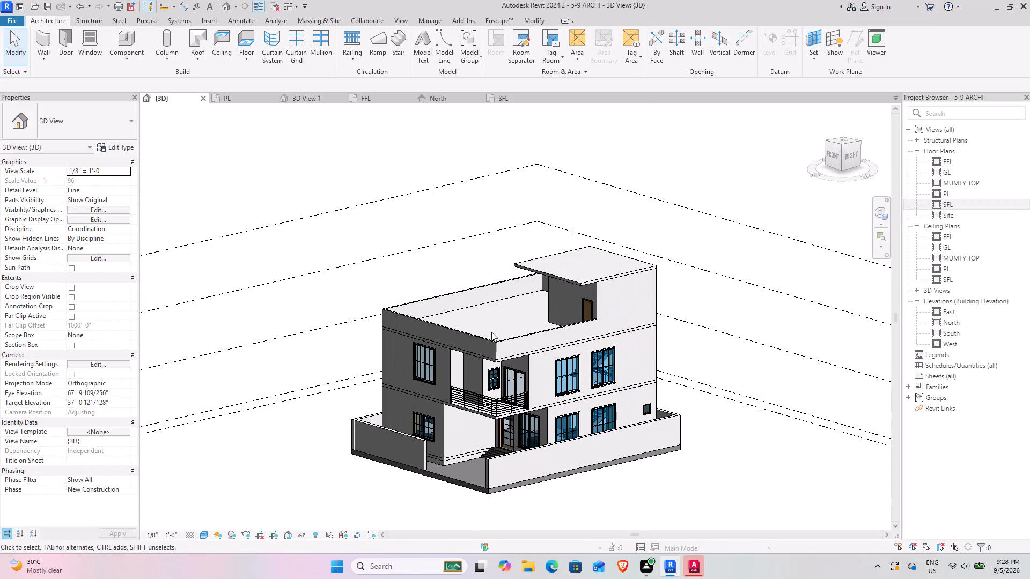
Inspect the mumty roof slab and the SFL and MUMTY TOP levels in the 3D view.
{"action": "left_click", "coordinate": [591, 278]}
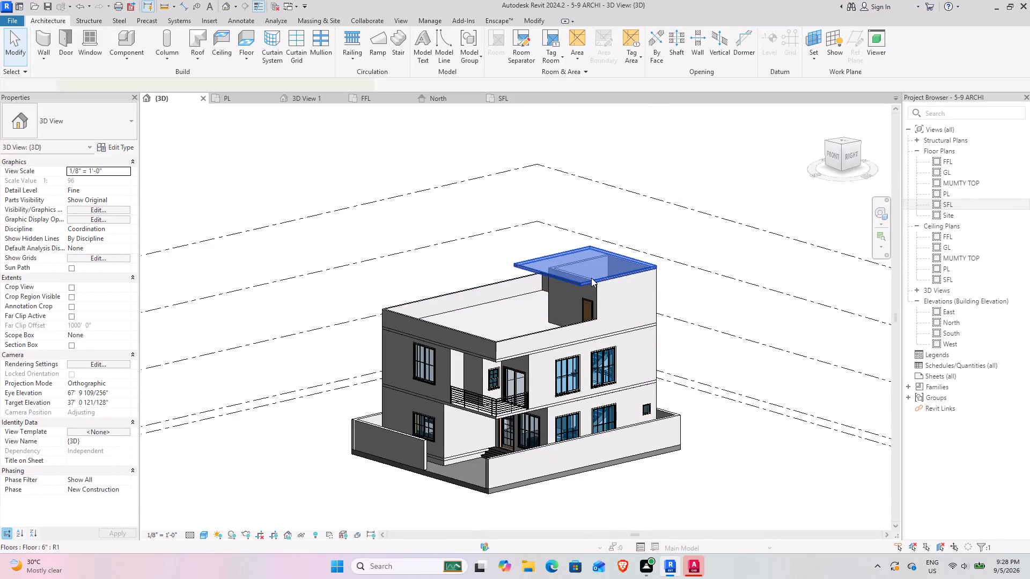
{"action": "left_click", "coordinate": [423, 216]}
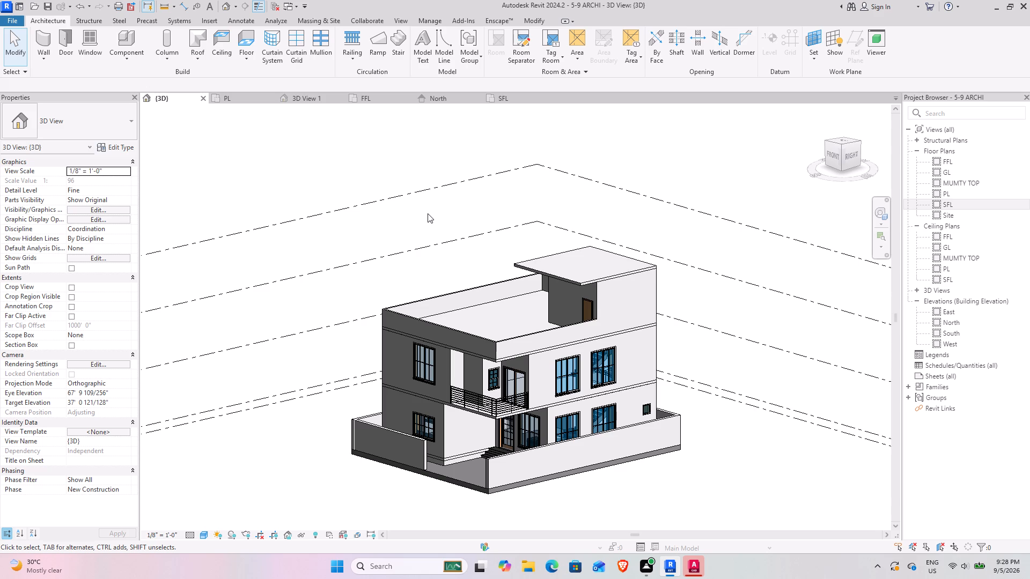
{"action": "left_click", "coordinate": [527, 270]}
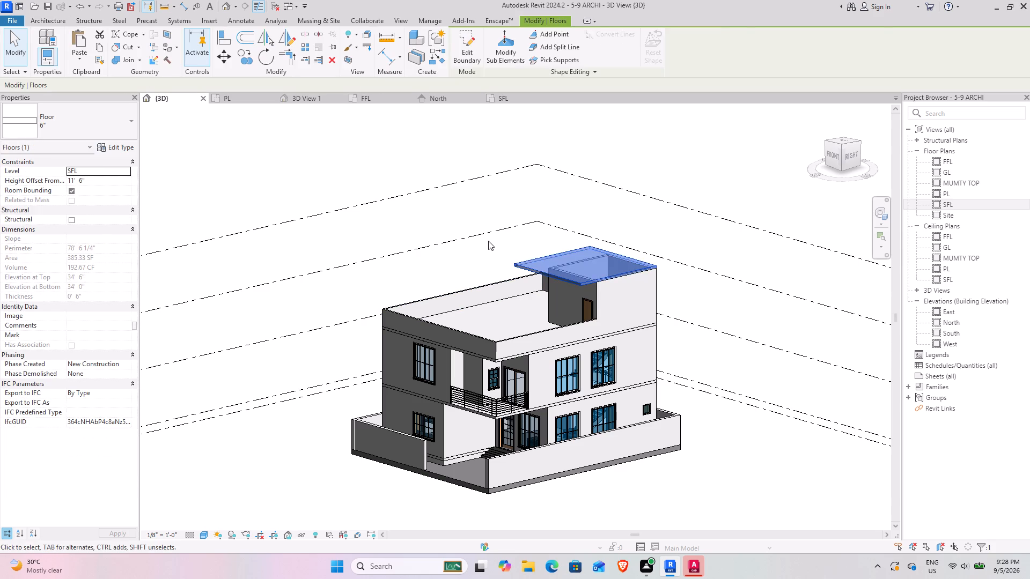
{"action": "left_click", "coordinate": [488, 241]}
{"action": "left_click", "coordinate": [478, 228]}
{"action": "left_click", "coordinate": [475, 235]}
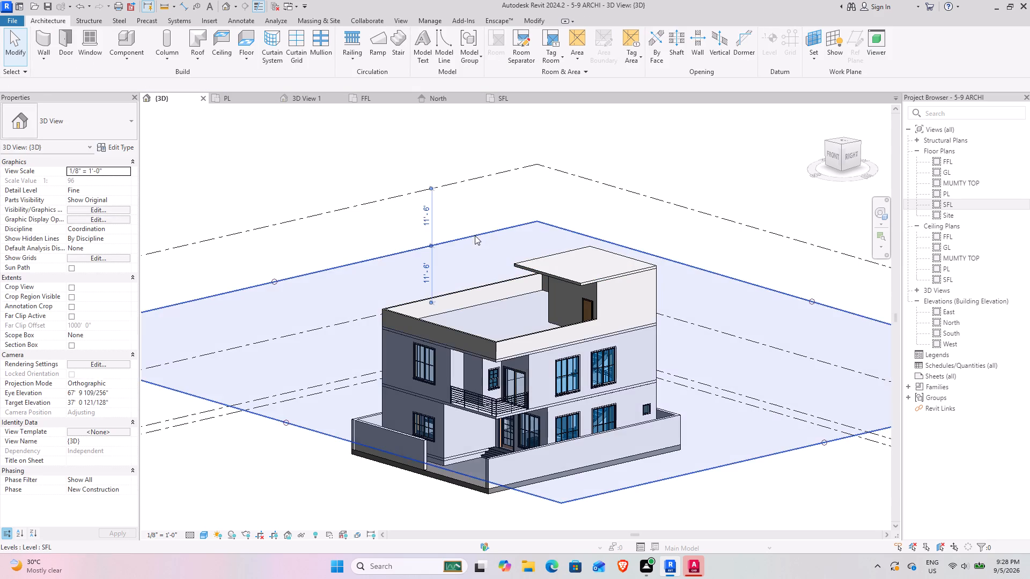
{"action": "left_click", "coordinate": [458, 214]}
{"action": "left_click", "coordinate": [388, 194]}
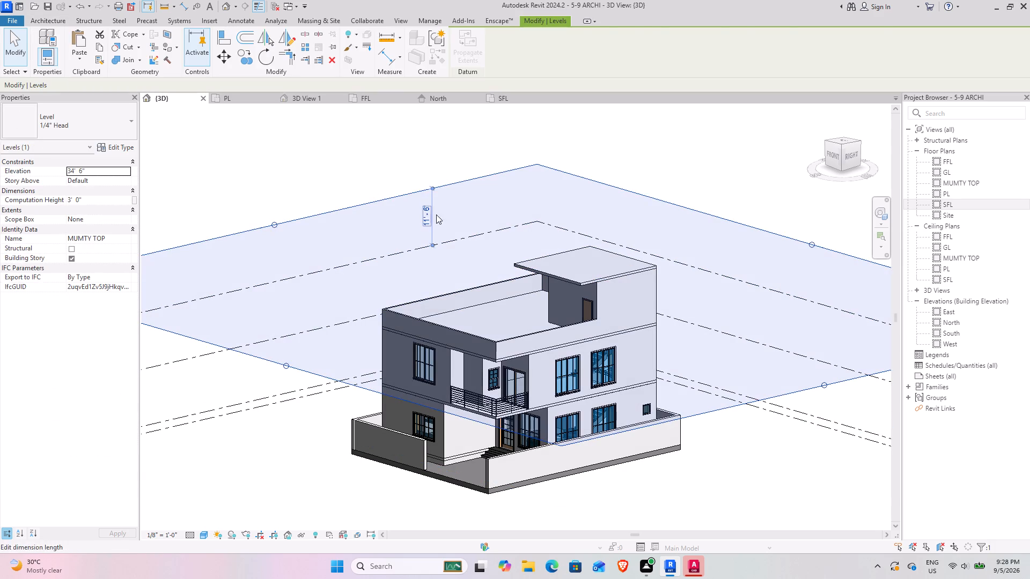
{"action": "left_click", "coordinate": [453, 167]}
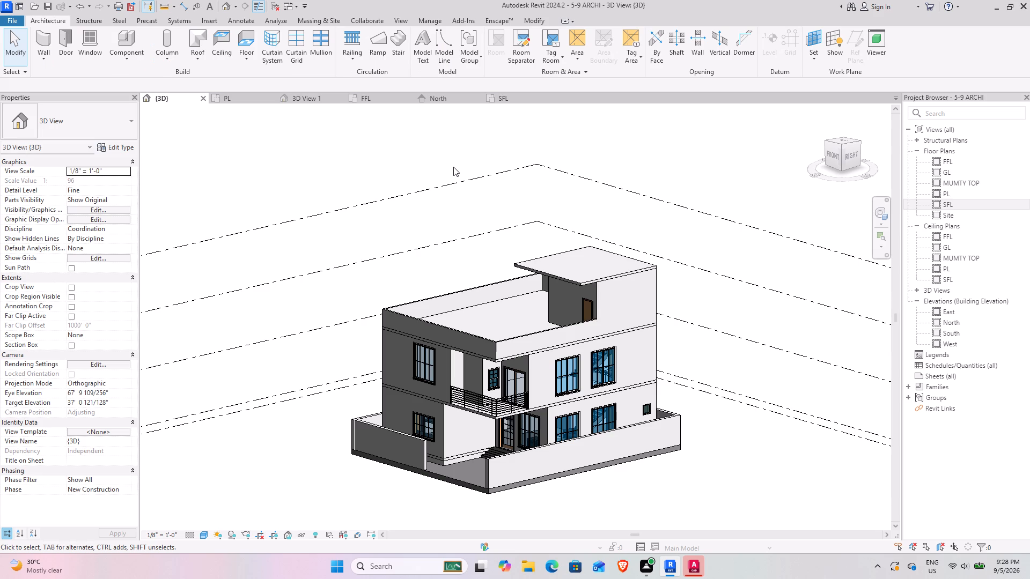
{"action": "left_click", "coordinate": [429, 185]}
{"action": "left_click", "coordinate": [360, 161]}
{"action": "left_click", "coordinate": [465, 184]}
{"action": "left_click", "coordinate": [429, 140]}
{"action": "left_click", "coordinate": [487, 176]}
{"action": "left_click", "coordinate": [460, 155]}
{"action": "left_click", "coordinate": [435, 183]}
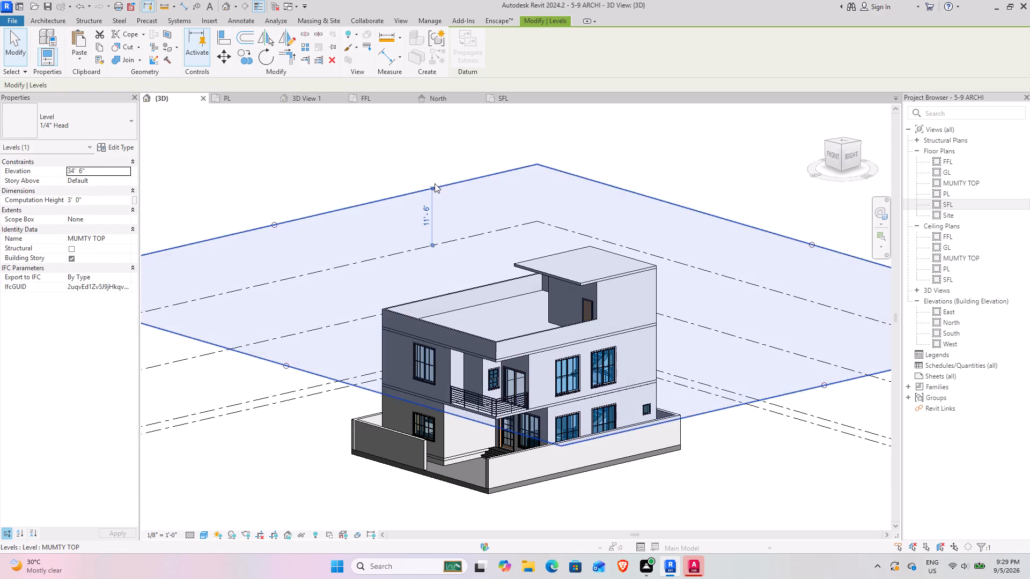
{"action": "left_click", "coordinate": [365, 151]}
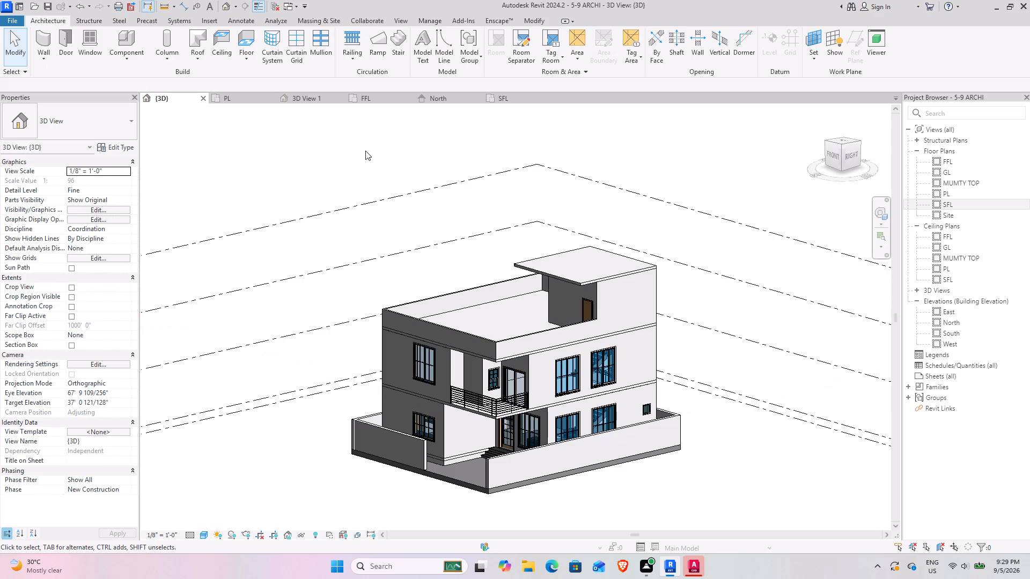
{"action": "left_click", "coordinate": [382, 202]}
{"action": "left_click", "coordinate": [368, 192]}
Examine the house exterior from all around, including the roof, front balcony, windows, underside and boundary walls.
{"action": "scroll", "coordinate": [364, 190], "scroll_direction": "down", "scroll_amount": 5}
{"action": "middle_click_drag", "start_coordinate": [377, 237], "coordinate": [440, 294], "text": "shift"}
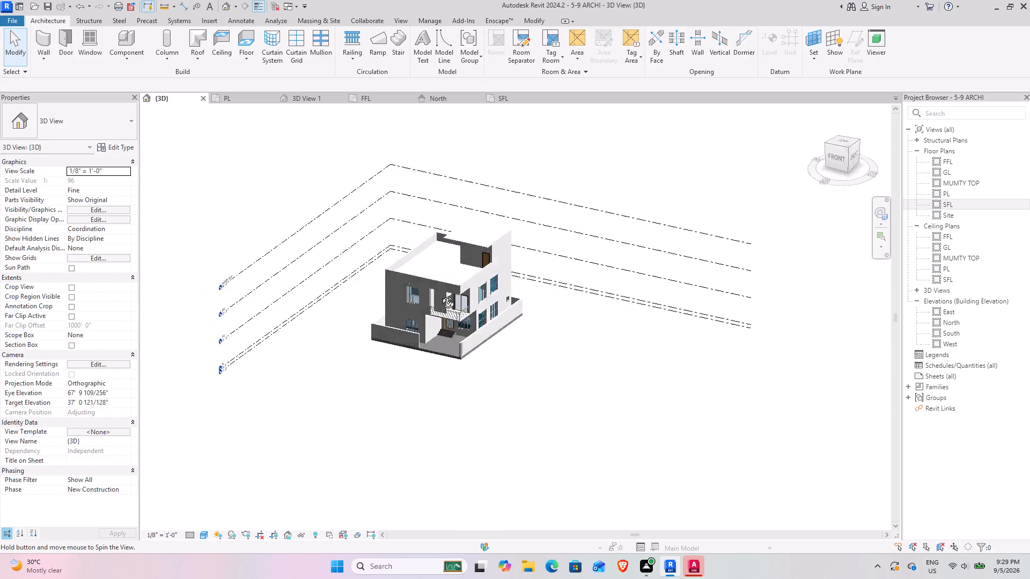
{"action": "middle_click_drag", "start_coordinate": [440, 294], "coordinate": [378, 248], "text": "shift"}
{"action": "scroll", "coordinate": [483, 254], "scroll_direction": "up", "scroll_amount": 6}
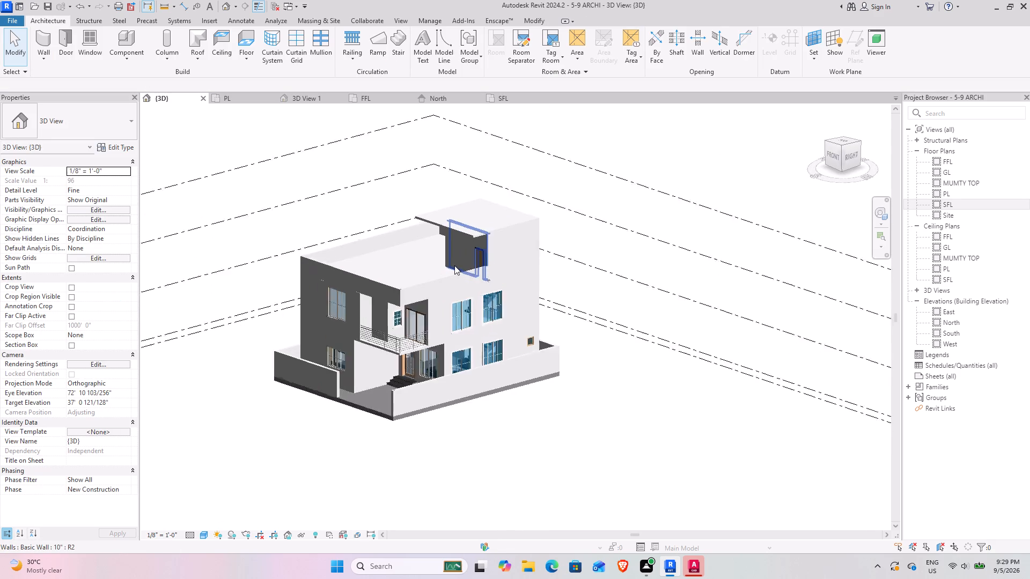
{"action": "scroll", "coordinate": [454, 265], "scroll_direction": "up", "scroll_amount": 1}
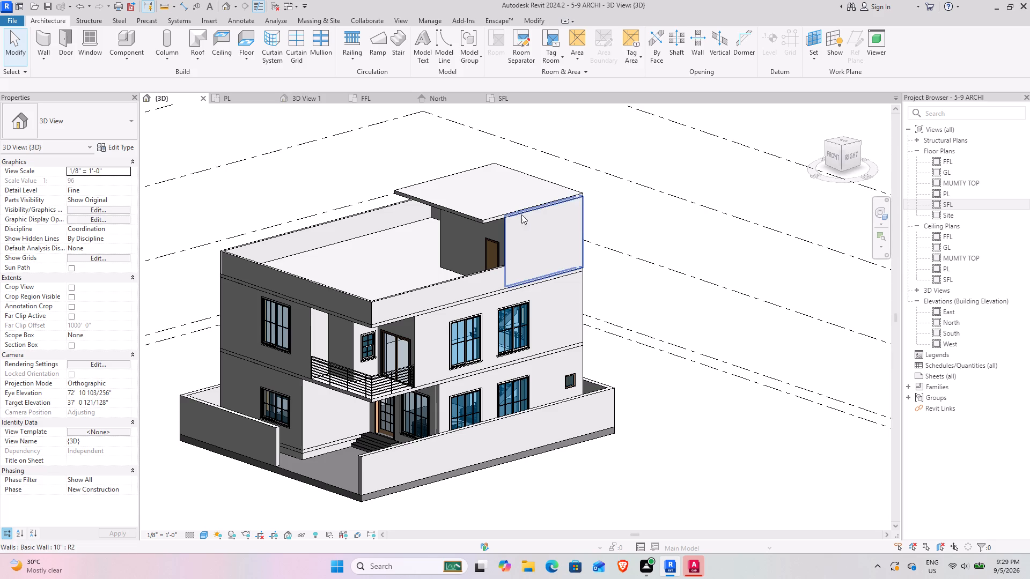
{"action": "left_click", "coordinate": [521, 214]}
{"action": "scroll", "coordinate": [515, 439], "scroll_direction": "down", "scroll_amount": 4}
{"action": "left_click", "coordinate": [663, 488]}
{"action": "scroll", "coordinate": [517, 398], "scroll_direction": "down", "scroll_amount": 3}
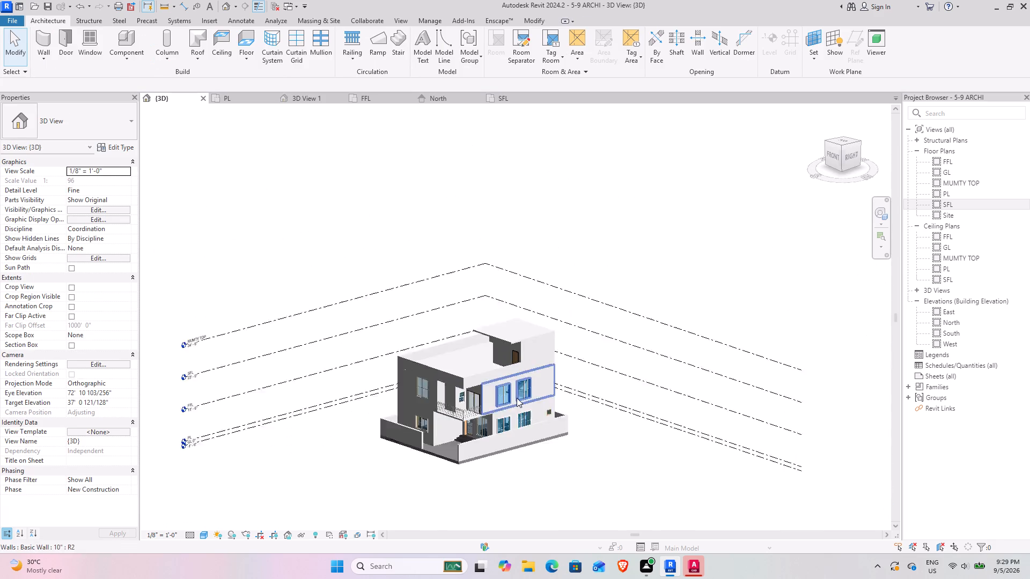
{"action": "scroll", "coordinate": [517, 398], "scroll_direction": "down", "scroll_amount": 1}
{"action": "middle_click_drag", "start_coordinate": [503, 399], "coordinate": [549, 447], "text": "shift"}
{"action": "scroll", "coordinate": [501, 404], "scroll_direction": "up", "scroll_amount": 4}
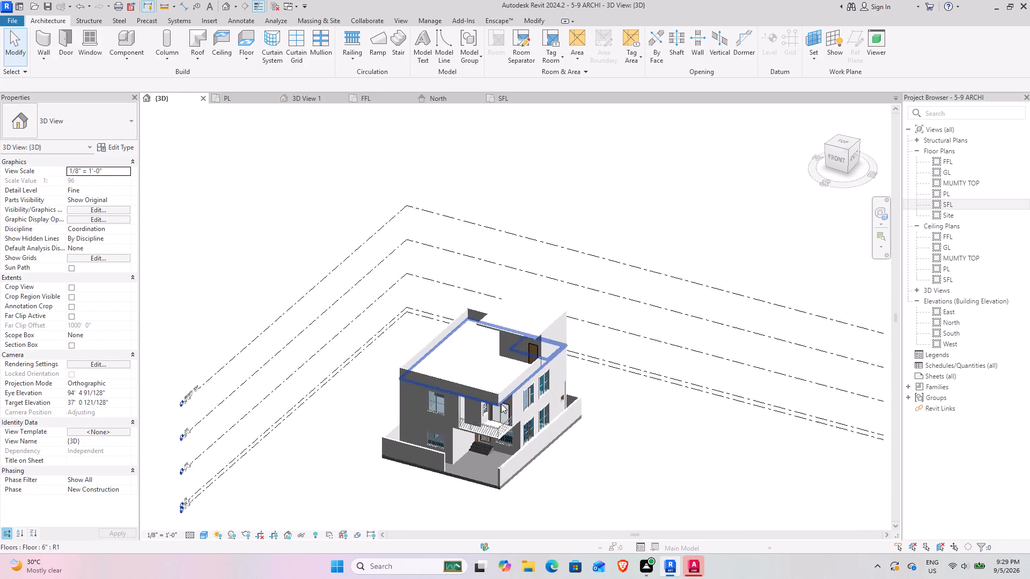
{"action": "scroll", "coordinate": [501, 404], "scroll_direction": "up", "scroll_amount": 4}
{"action": "middle_click_drag", "start_coordinate": [492, 459], "coordinate": [439, 343], "text": "shift"}
{"action": "scroll", "coordinate": [439, 343], "scroll_direction": "up", "scroll_amount": 1}
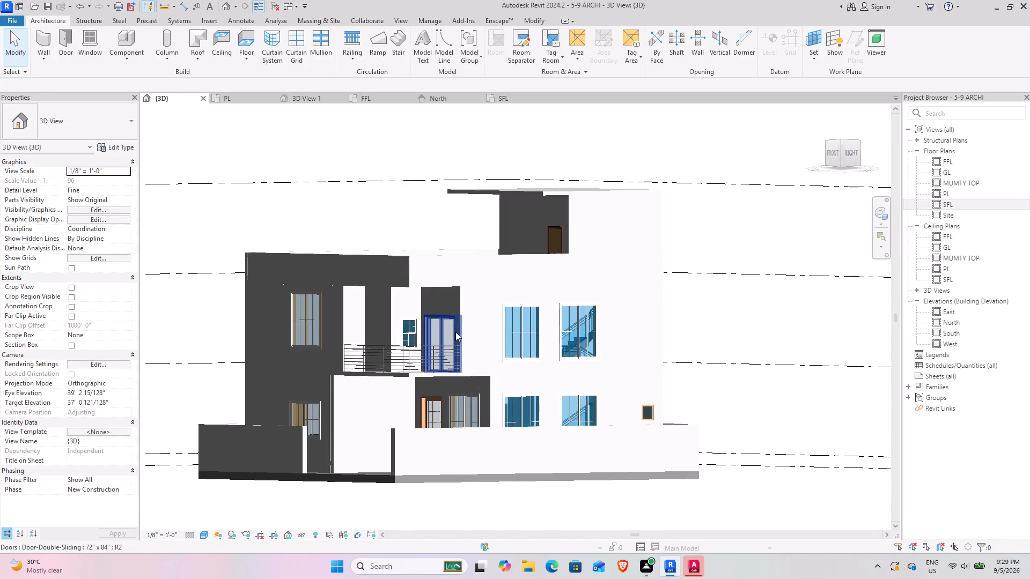
{"action": "left_click", "coordinate": [455, 330]}
{"action": "left_click", "coordinate": [766, 322]}
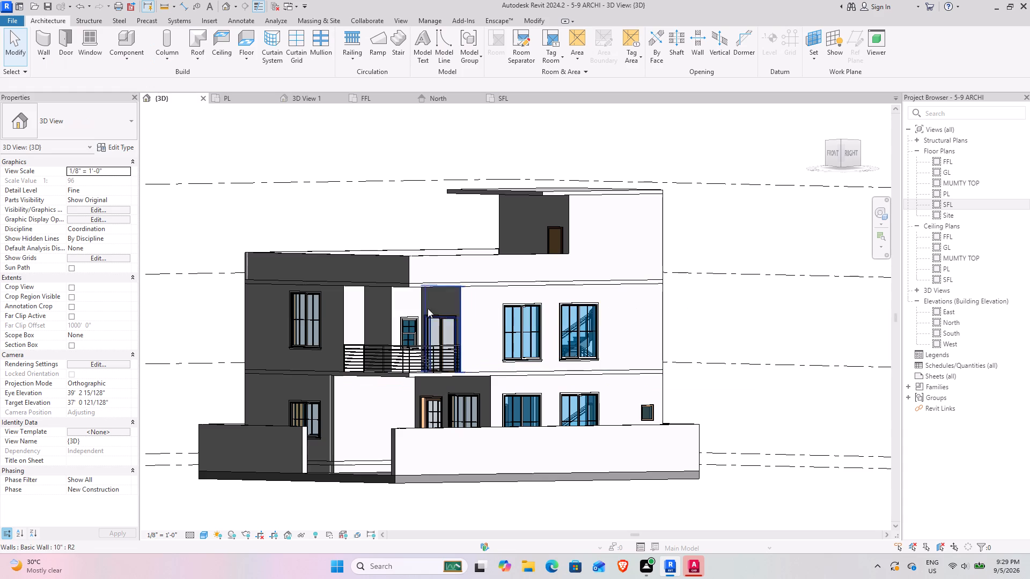
{"action": "scroll", "coordinate": [372, 346], "scroll_direction": "down", "scroll_amount": 4}
{"action": "middle_click_drag", "start_coordinate": [352, 355], "coordinate": [558, 225], "text": "shift"}
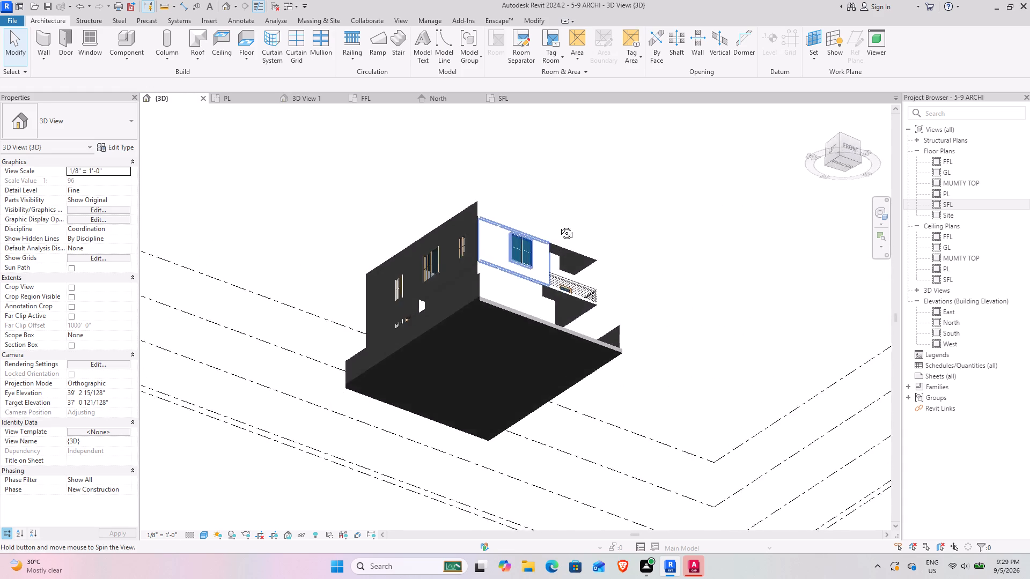
{"action": "middle_click_drag", "start_coordinate": [558, 225], "coordinate": [717, 290], "text": "shift"}
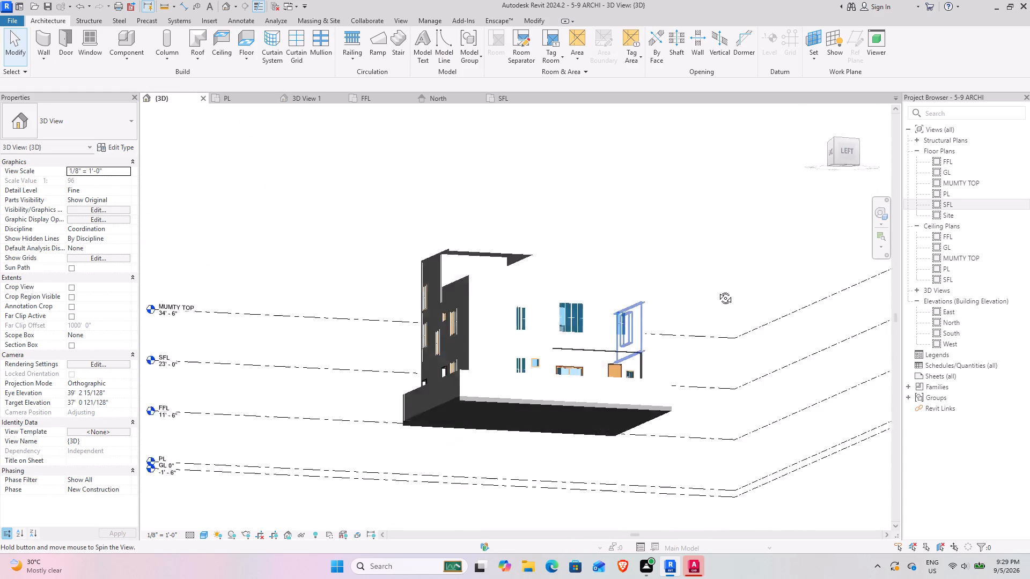
{"action": "middle_click_drag", "start_coordinate": [717, 290], "coordinate": [430, 442], "text": "shift"}
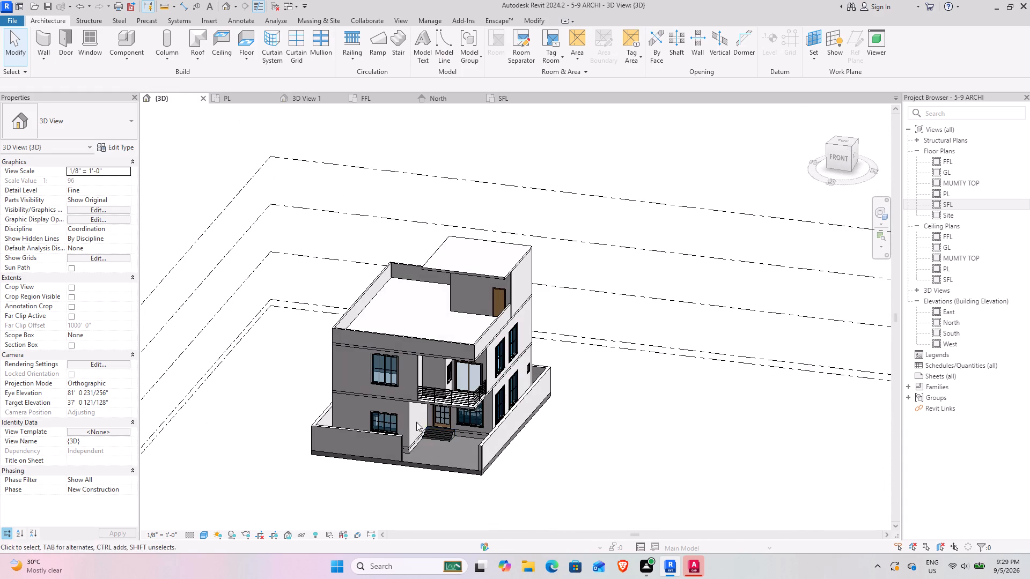
{"action": "scroll", "coordinate": [436, 417], "scroll_direction": "up", "scroll_amount": 3}
{"action": "scroll", "coordinate": [473, 474], "scroll_direction": "up", "scroll_amount": 3}
{"action": "middle_click_drag", "start_coordinate": [282, 417], "coordinate": [401, 336], "text": "shift"}
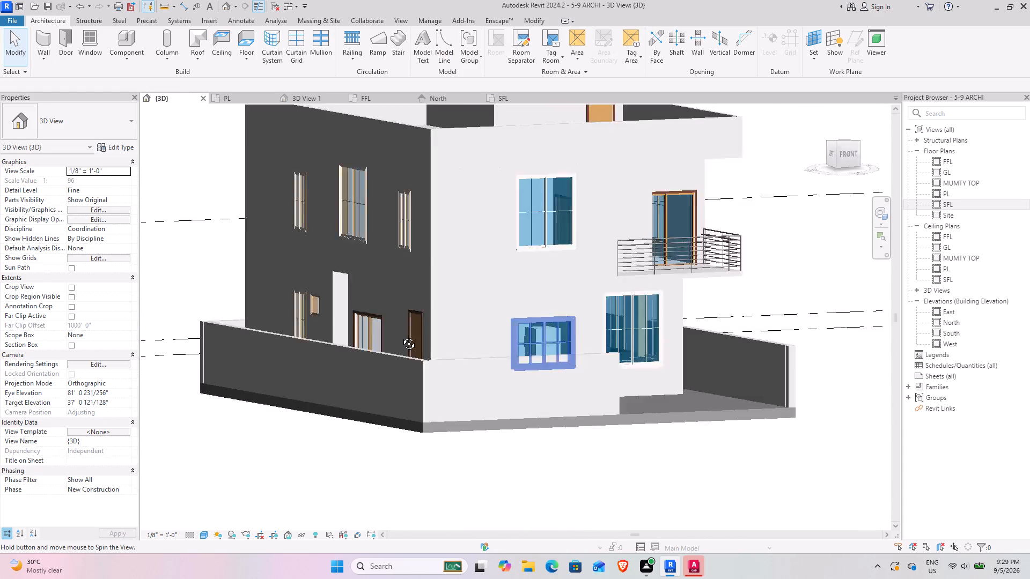
{"action": "middle_click_drag", "start_coordinate": [401, 336], "coordinate": [349, 418], "text": "shift"}
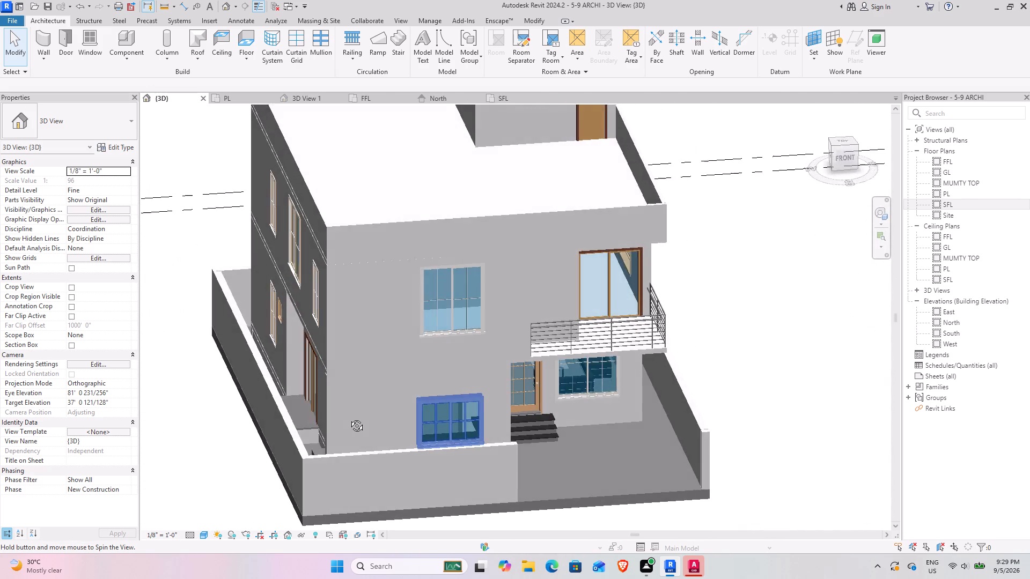
{"action": "middle_click_drag", "start_coordinate": [349, 418], "coordinate": [192, 405], "text": "shift"}
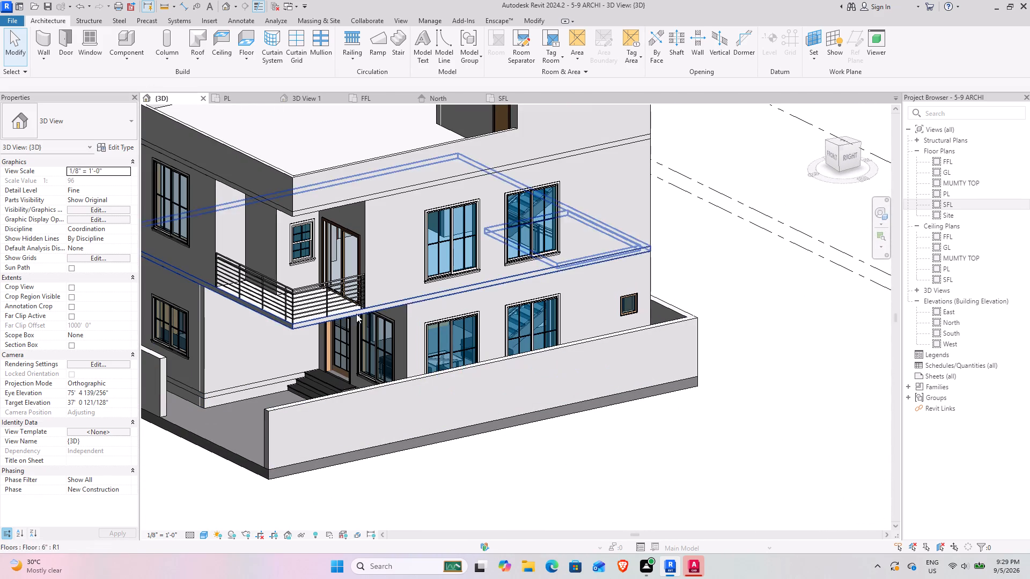
{"action": "scroll", "coordinate": [462, 488], "scroll_direction": "down", "scroll_amount": 5}
{"action": "middle_click_drag", "start_coordinate": [507, 500], "coordinate": [622, 381], "text": "shift"}
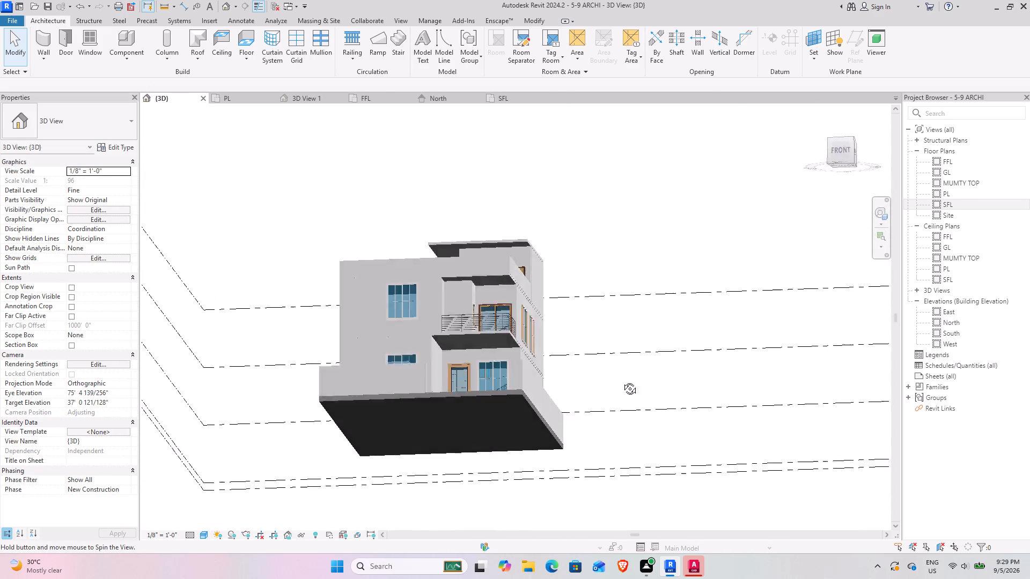
{"action": "middle_click_drag", "start_coordinate": [622, 381], "coordinate": [518, 497], "text": "shift"}
{"action": "middle_click_drag", "start_coordinate": [451, 475], "coordinate": [451, 474]}
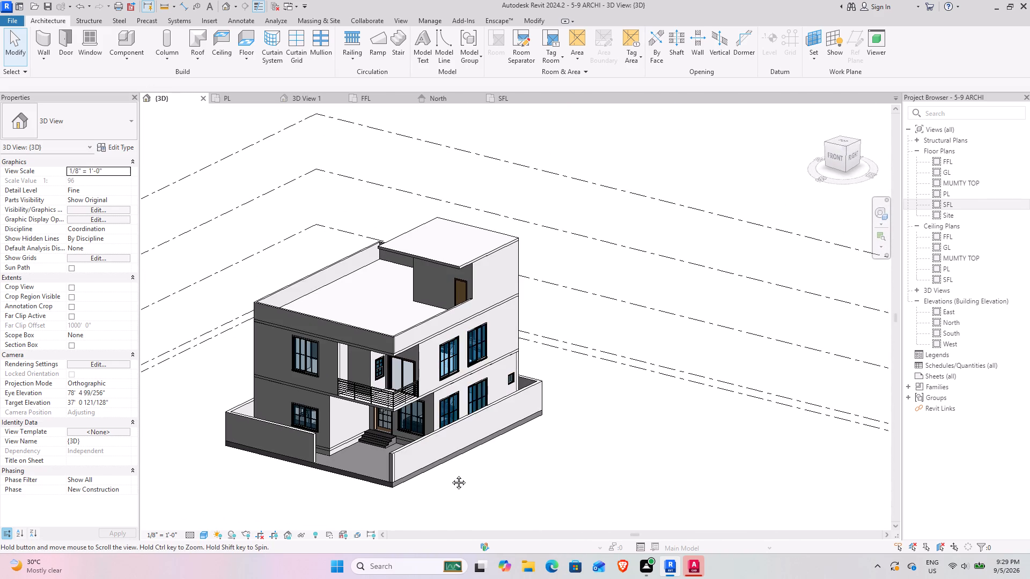
{"action": "middle_click_drag", "start_coordinate": [451, 474], "coordinate": [572, 371]}
{"action": "middle_click_drag", "start_coordinate": [575, 371], "coordinate": [637, 436]}
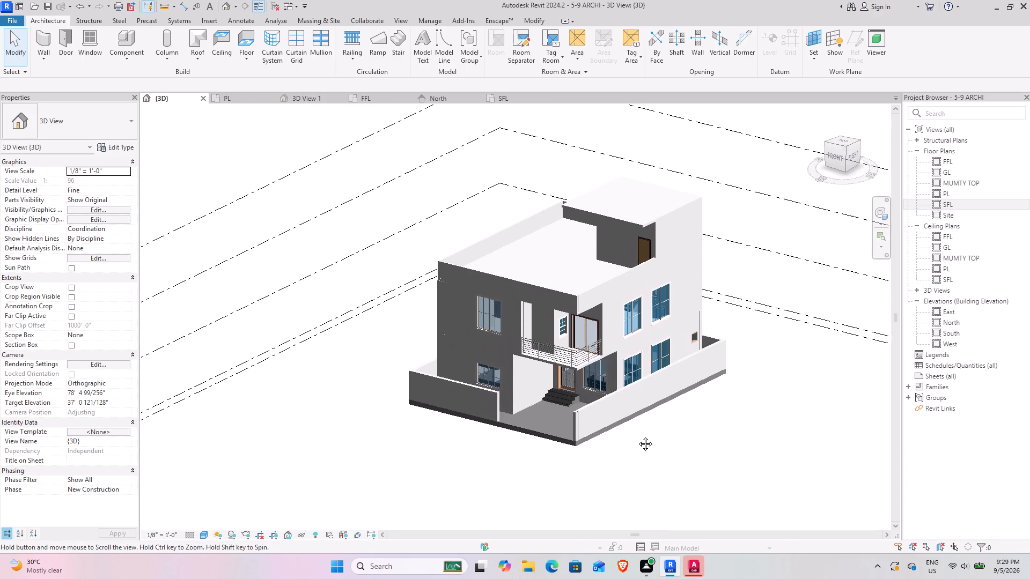
{"action": "middle_click_drag", "start_coordinate": [637, 436], "coordinate": [490, 437]}
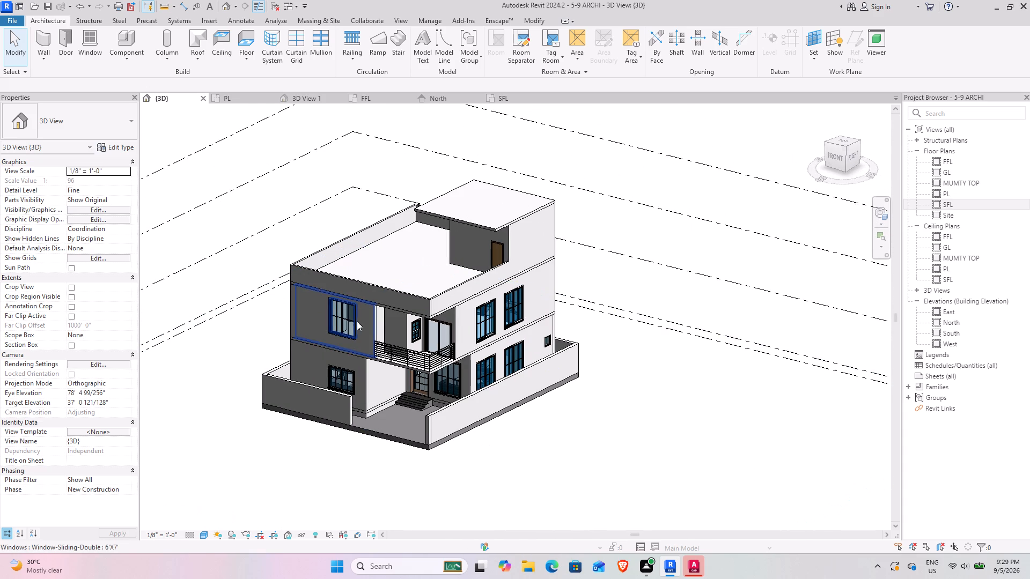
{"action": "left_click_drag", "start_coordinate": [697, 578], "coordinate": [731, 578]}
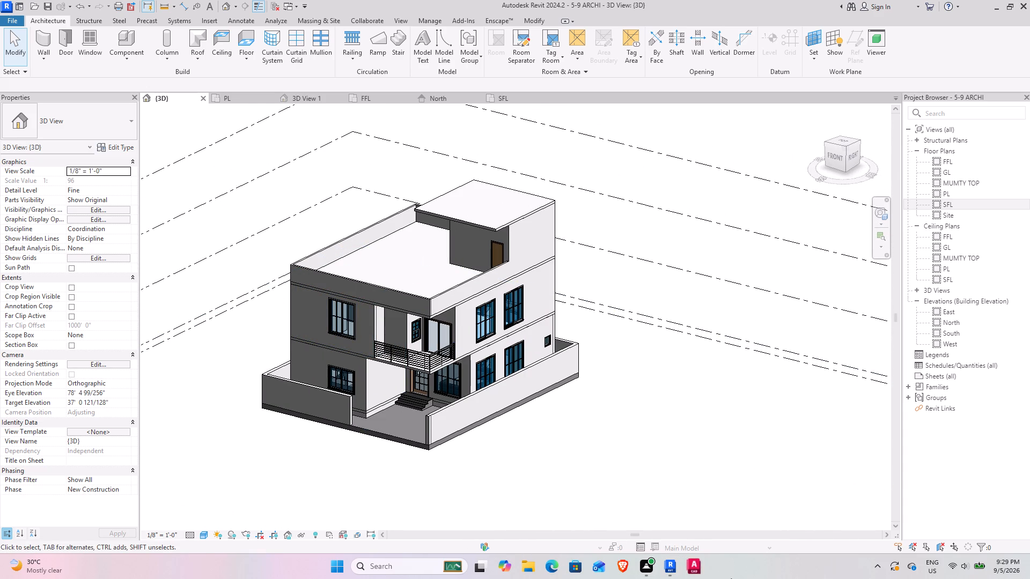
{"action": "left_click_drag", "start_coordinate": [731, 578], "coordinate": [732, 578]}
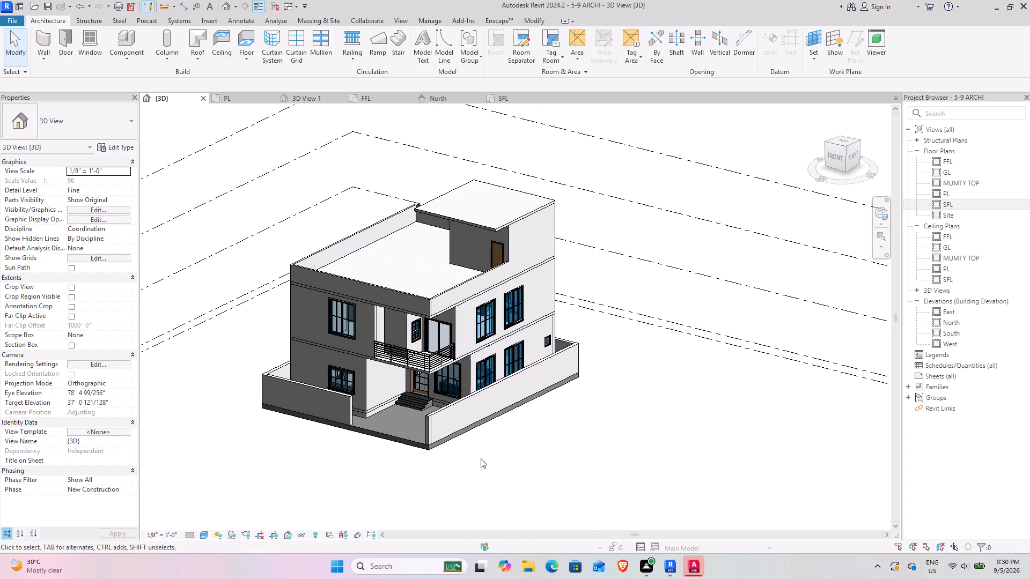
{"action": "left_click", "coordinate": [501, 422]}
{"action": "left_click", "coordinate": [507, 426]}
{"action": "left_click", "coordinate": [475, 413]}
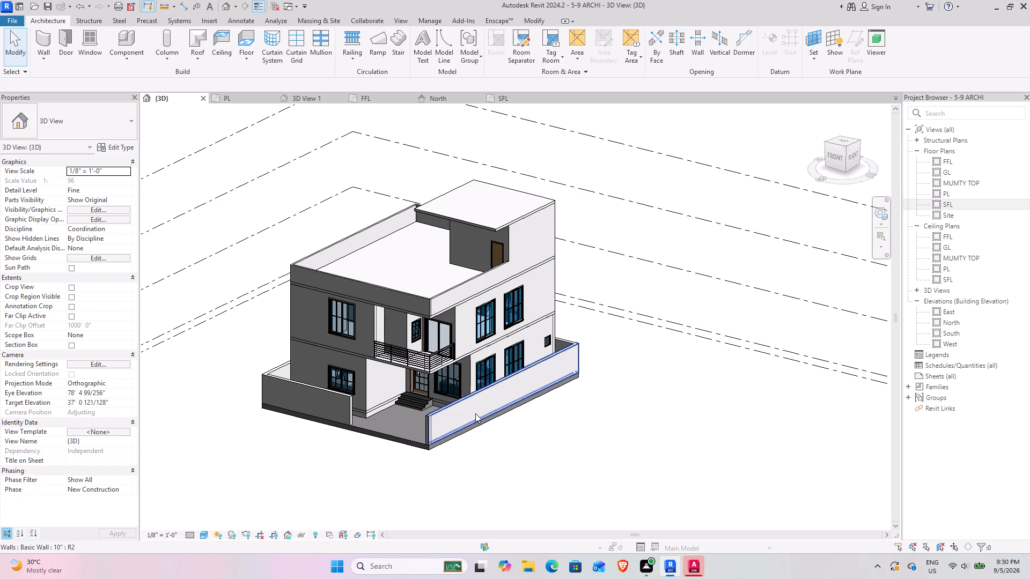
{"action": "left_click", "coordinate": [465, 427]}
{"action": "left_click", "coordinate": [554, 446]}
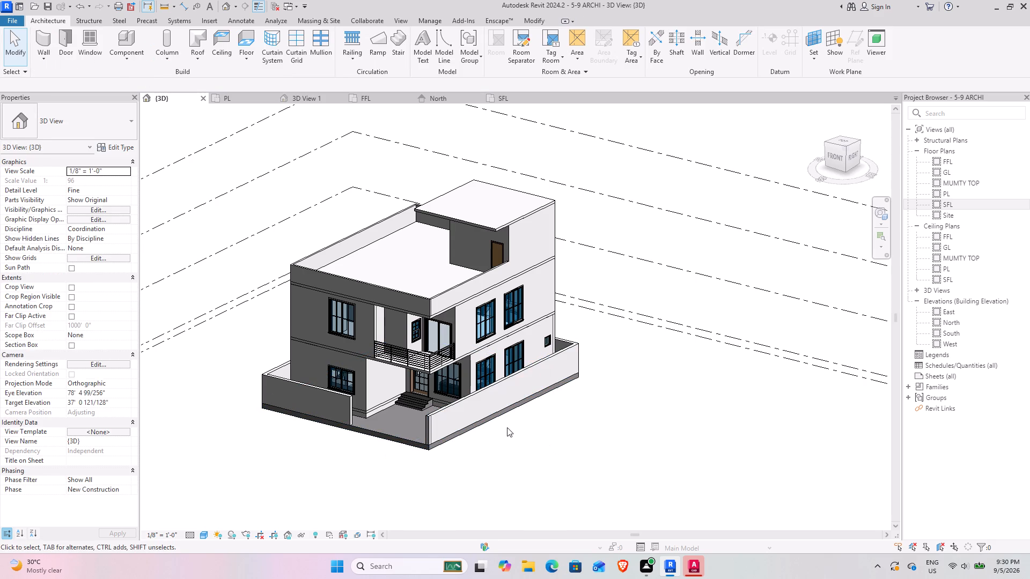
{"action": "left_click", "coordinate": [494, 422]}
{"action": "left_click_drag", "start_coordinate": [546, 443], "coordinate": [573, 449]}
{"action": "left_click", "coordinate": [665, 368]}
Examine the front entrance up close, including the entry steps, door, adjoining ground-floor window and balcony railing.
{"action": "left_click", "coordinate": [415, 392]}
{"action": "left_click", "coordinate": [542, 437]}
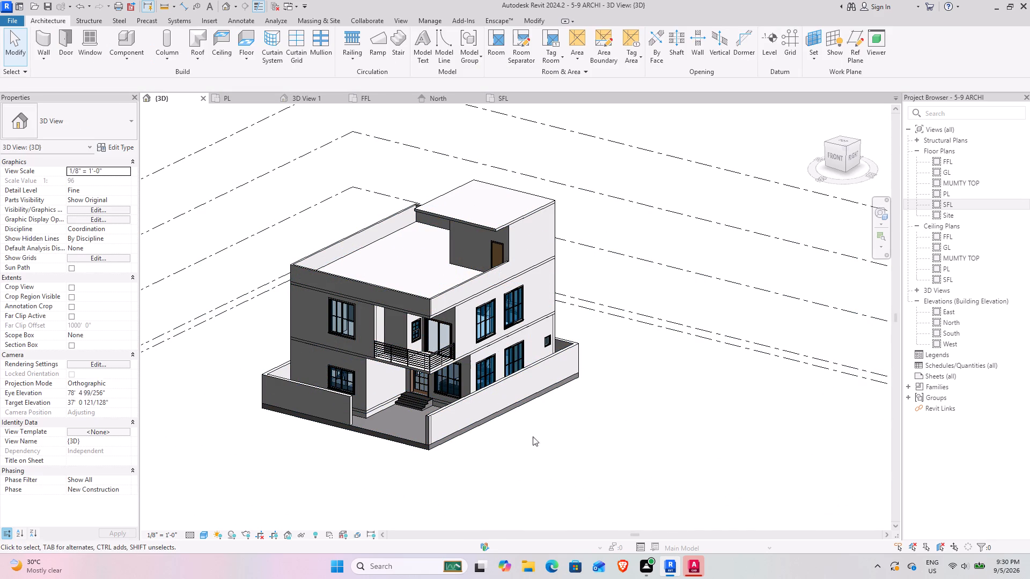
{"action": "scroll", "coordinate": [437, 382], "scroll_direction": "up", "scroll_amount": 7}
{"action": "middle_click_drag", "start_coordinate": [412, 435], "coordinate": [487, 351], "text": "shift"}
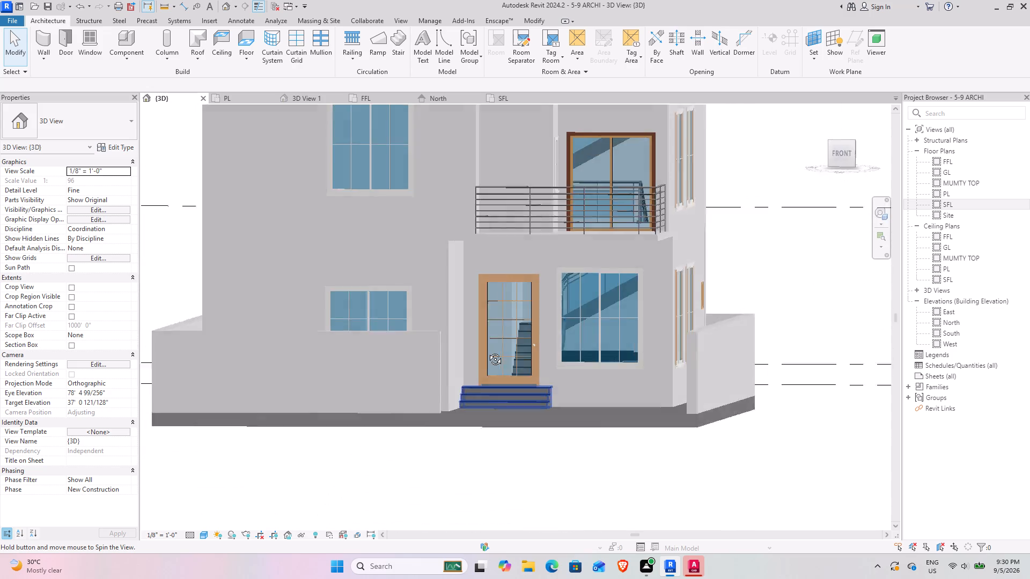
{"action": "middle_click_drag", "start_coordinate": [487, 351], "coordinate": [426, 447], "text": "shift"}
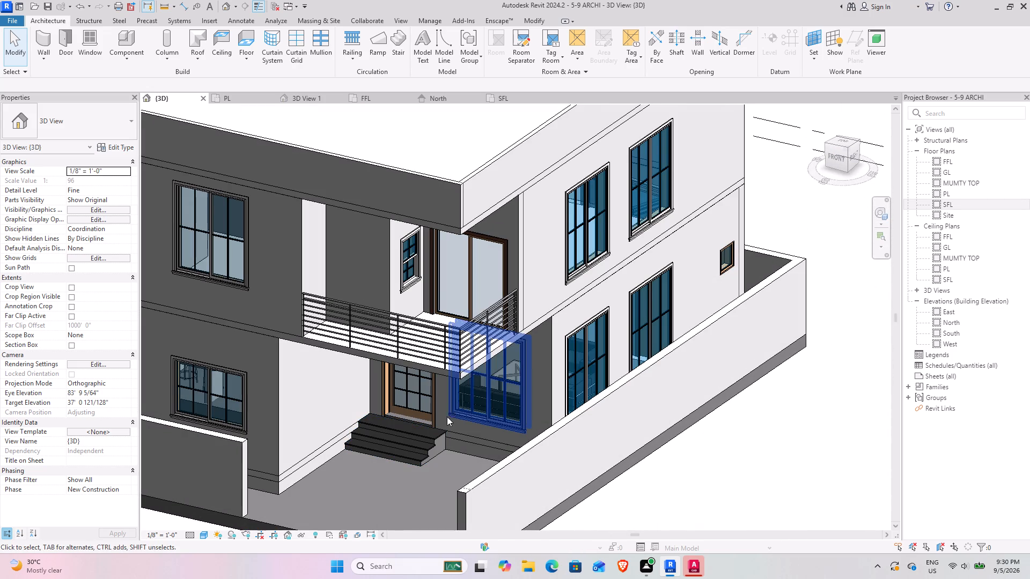
{"action": "scroll", "coordinate": [428, 395], "scroll_direction": "up", "scroll_amount": 4}
{"action": "scroll", "coordinate": [437, 440], "scroll_direction": "up", "scroll_amount": 7}
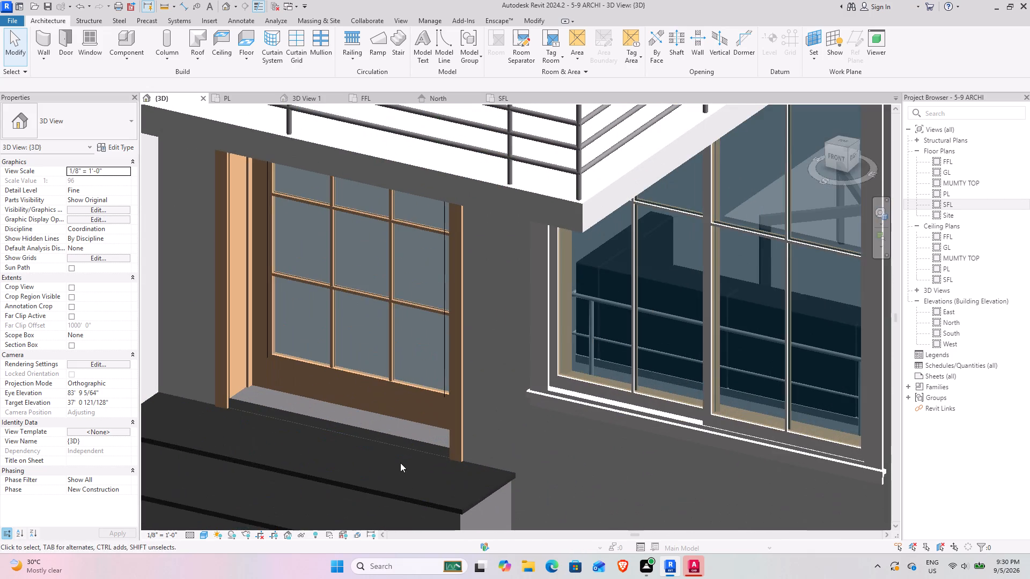
{"action": "scroll", "coordinate": [312, 422], "scroll_direction": "down", "scroll_amount": 8}
{"action": "middle_click_drag", "start_coordinate": [290, 412], "coordinate": [365, 412]}
{"action": "scroll", "coordinate": [366, 411], "scroll_direction": "down", "scroll_amount": 4}
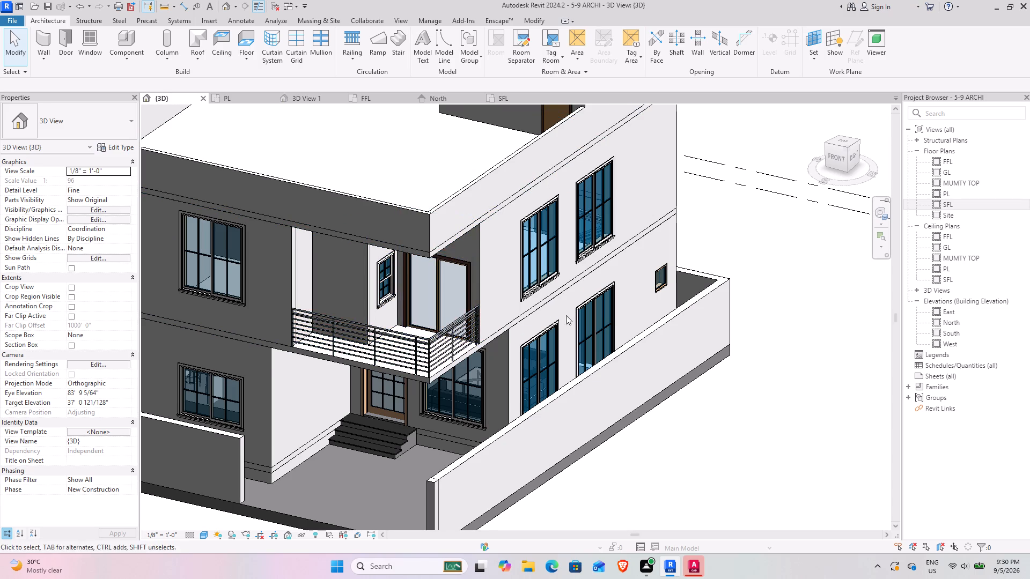
Review the whole house from the front and right sides, checking its massing, roof and mumty against the levels.
{"action": "scroll", "coordinate": [566, 315], "scroll_direction": "down", "scroll_amount": 4}
{"action": "middle_click_drag", "start_coordinate": [424, 291], "coordinate": [539, 240], "text": "shift"}
{"action": "scroll", "coordinate": [523, 251], "scroll_direction": "down", "scroll_amount": 4}
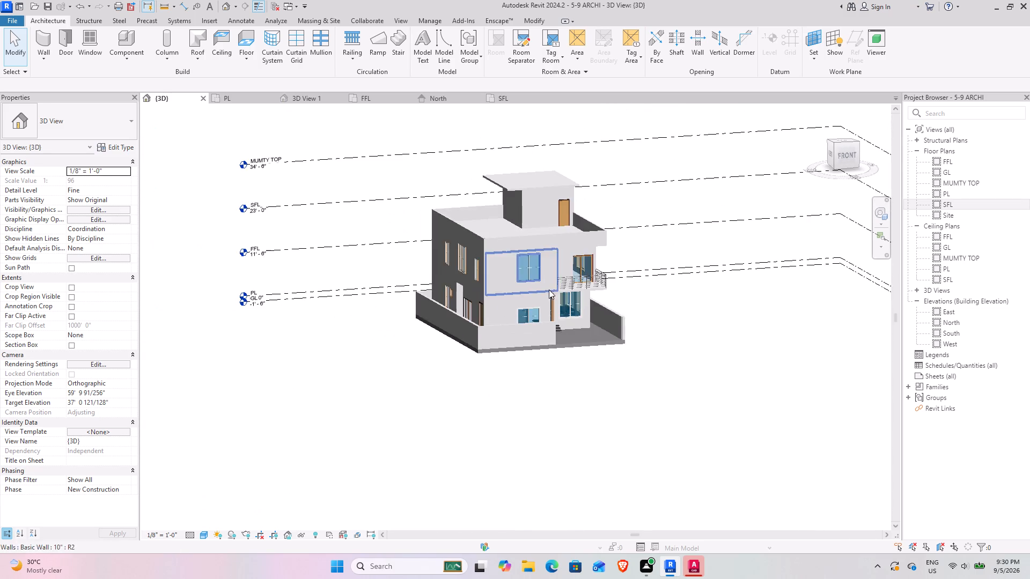
{"action": "middle_click_drag", "start_coordinate": [549, 289], "coordinate": [525, 406], "text": "shift"}
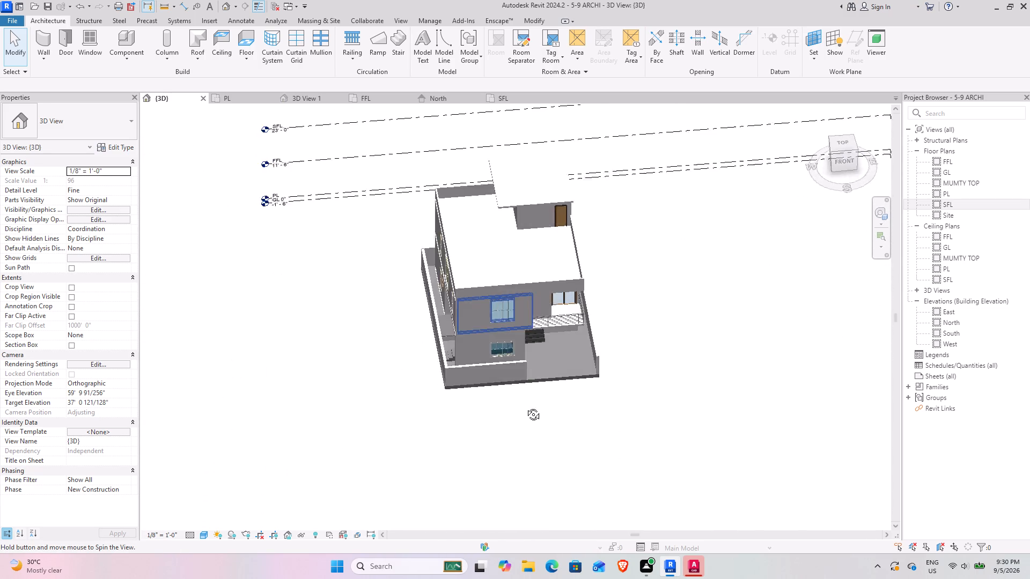
{"action": "middle_click_drag", "start_coordinate": [525, 406], "coordinate": [422, 241], "text": "shift"}
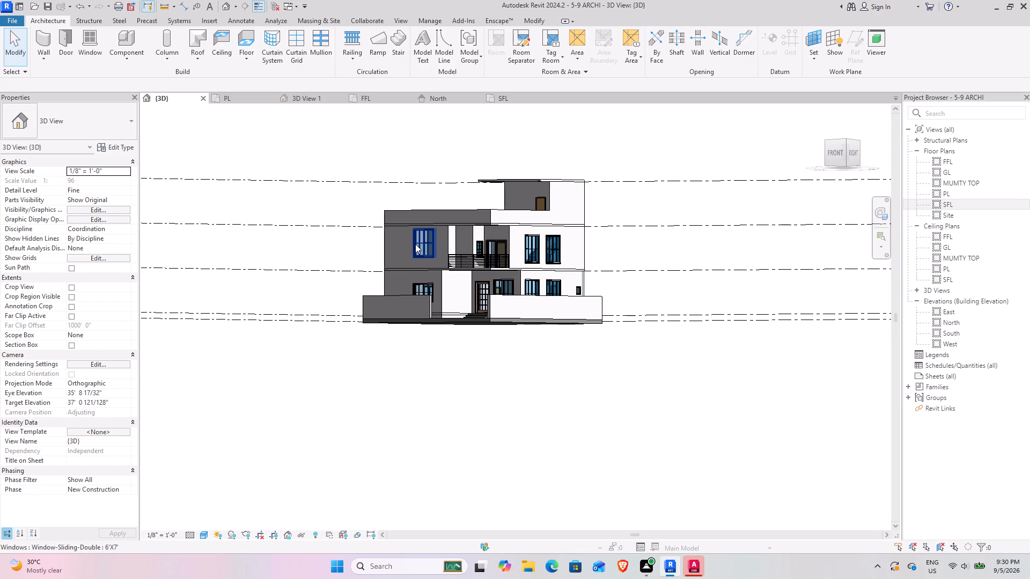
{"action": "middle_click_drag", "start_coordinate": [539, 235], "coordinate": [493, 374], "text": "shift"}
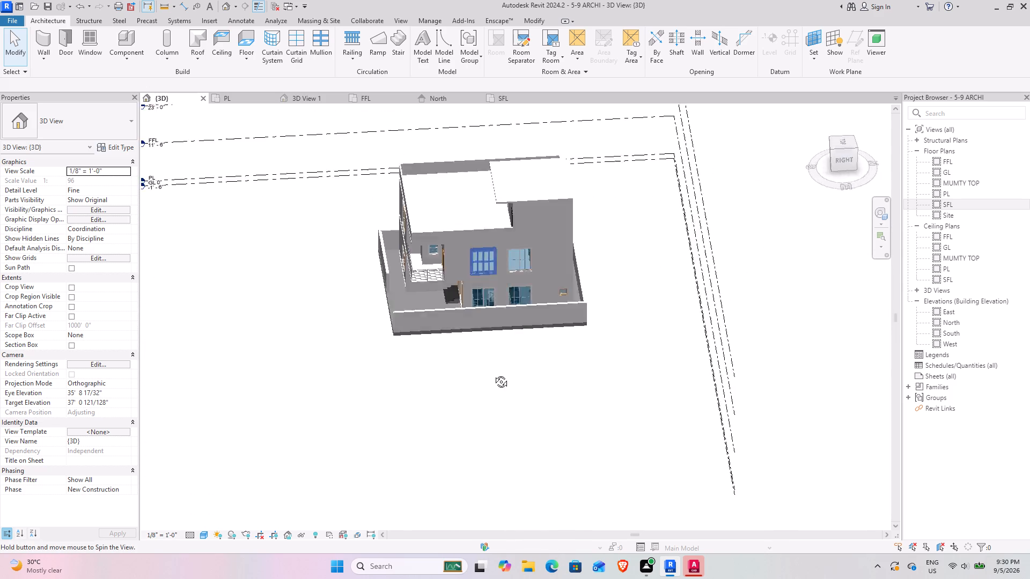
{"action": "middle_click_drag", "start_coordinate": [493, 374], "coordinate": [617, 344], "text": "shift"}
Inspect the facades more closely from all around, covering the balcony, side windows, rear doors, base underside and boundary walls.
{"action": "scroll", "coordinate": [565, 275], "scroll_direction": "up", "scroll_amount": 4}
{"action": "scroll", "coordinate": [534, 431], "scroll_direction": "up", "scroll_amount": 4}
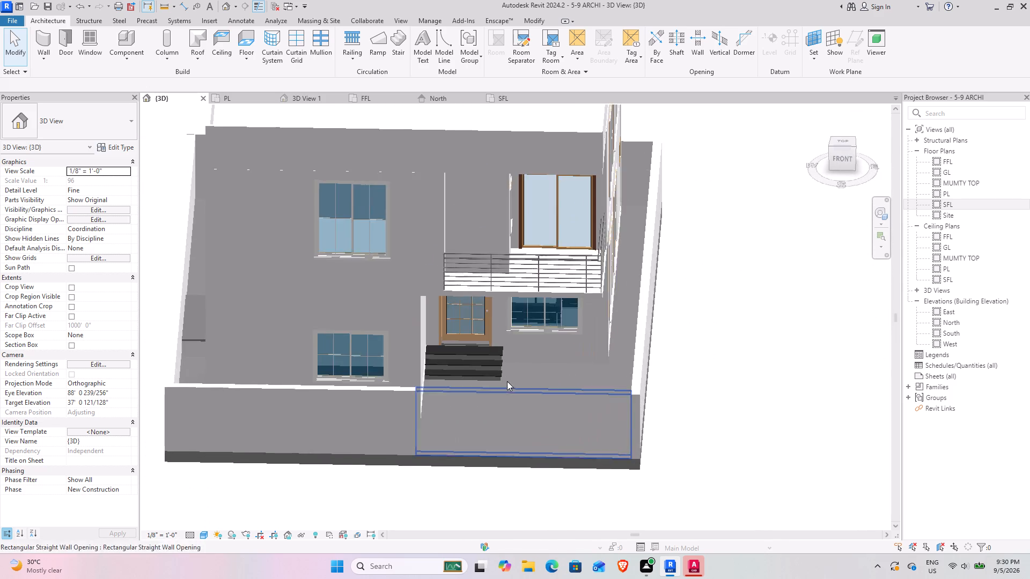
{"action": "middle_click_drag", "start_coordinate": [491, 362], "coordinate": [217, 254]}
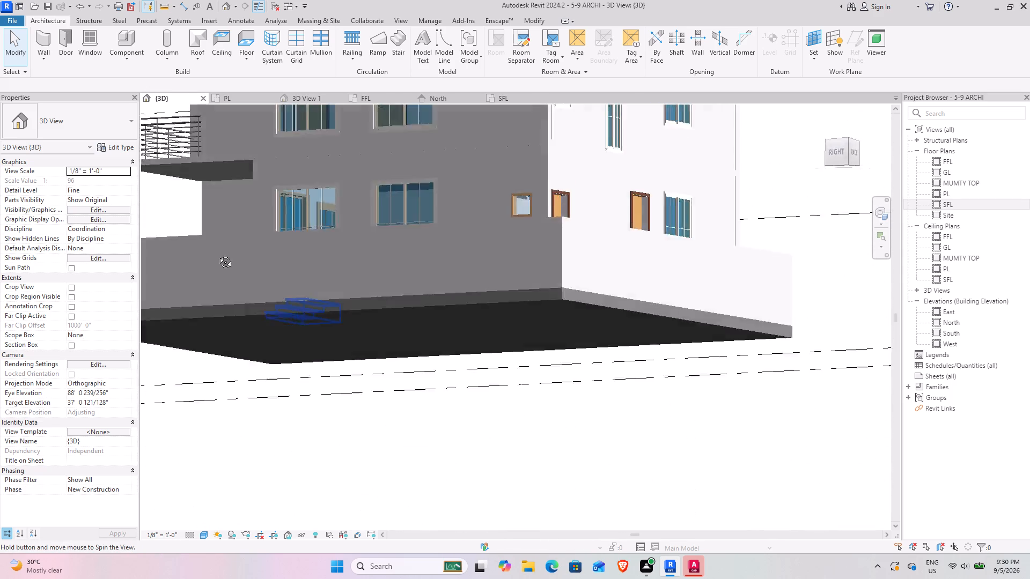
{"action": "middle_click_drag", "start_coordinate": [217, 254], "coordinate": [0, 316]}
{"action": "middle_click_drag", "start_coordinate": [187, 273], "coordinate": [439, 307], "text": "shift"}
{"action": "middle_click_drag", "start_coordinate": [413, 303], "coordinate": [673, 415]}
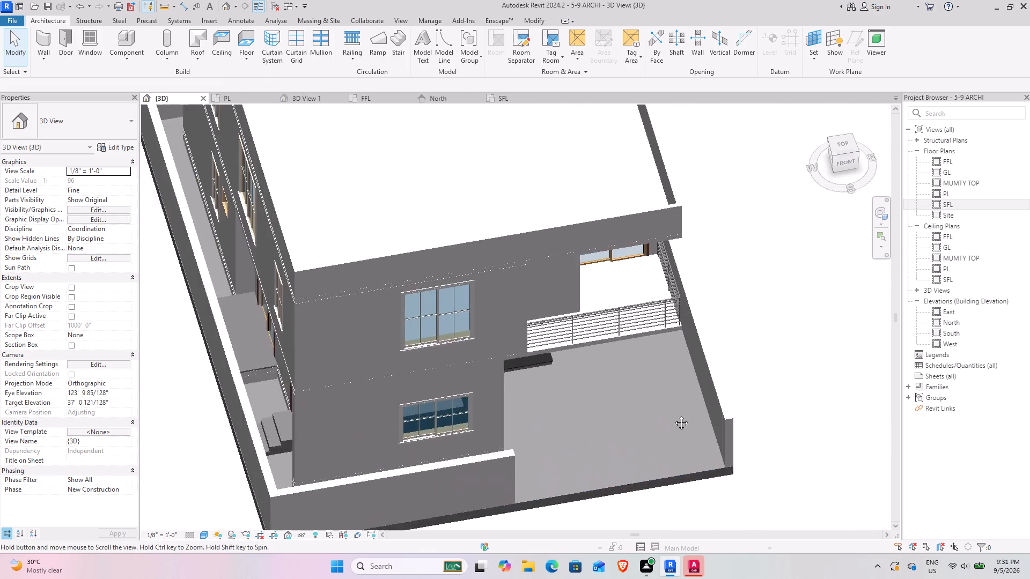
{"action": "middle_click_drag", "start_coordinate": [673, 415], "coordinate": [520, 330]}
{"action": "middle_click_drag", "start_coordinate": [520, 330], "coordinate": [715, 299]}
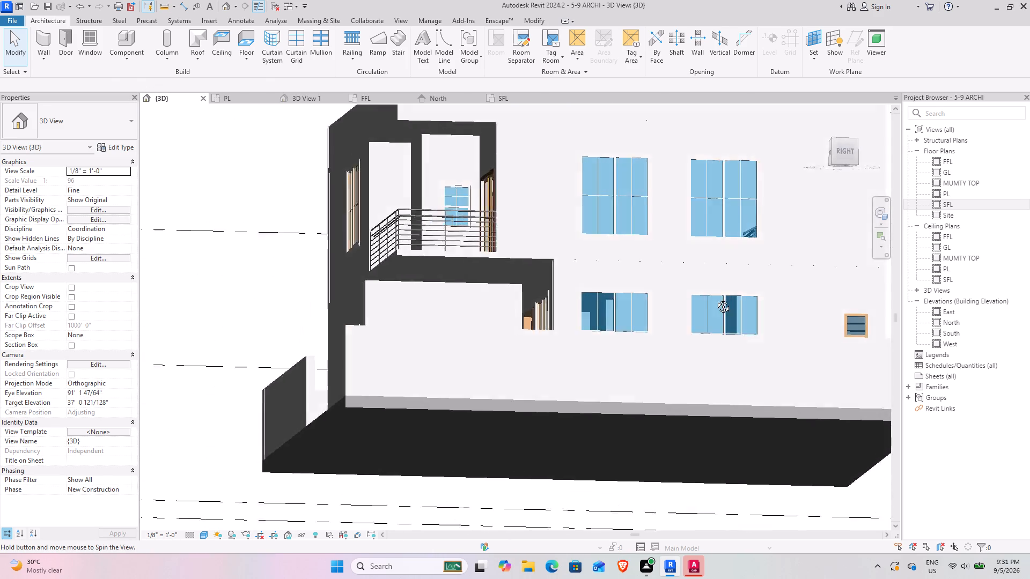
{"action": "middle_click_drag", "start_coordinate": [715, 299], "coordinate": [877, 399]}
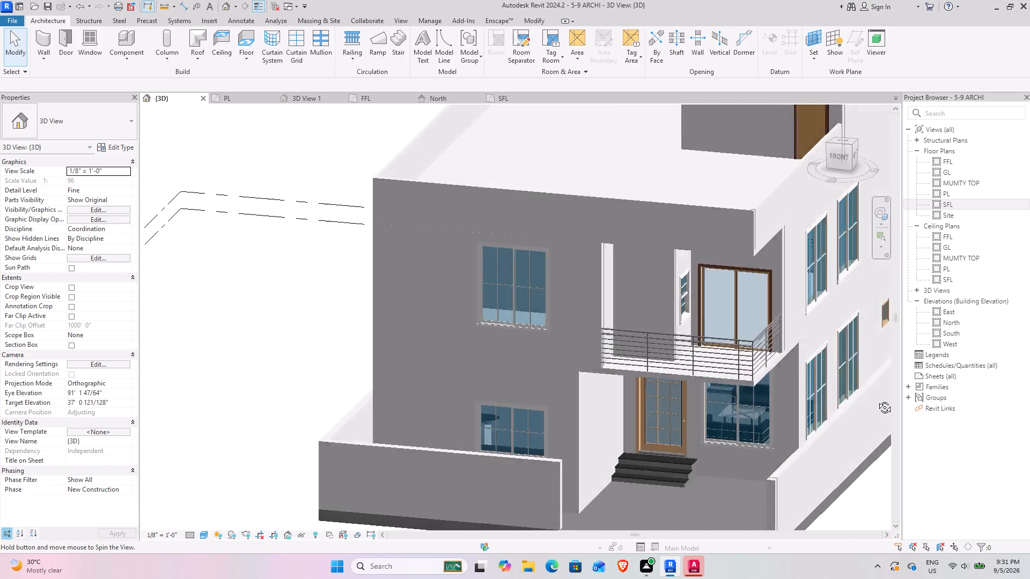
{"action": "middle_click_drag", "start_coordinate": [877, 399], "coordinate": [586, 369]}
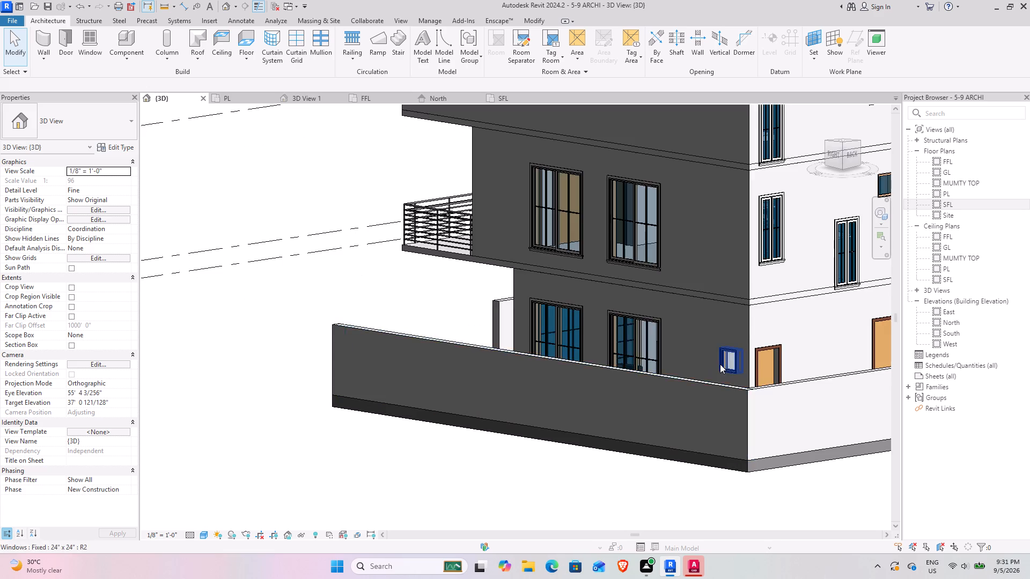
{"action": "scroll", "coordinate": [720, 364], "scroll_direction": "down", "scroll_amount": 3}
{"action": "middle_click_drag", "start_coordinate": [850, 415], "coordinate": [1029, 368]}
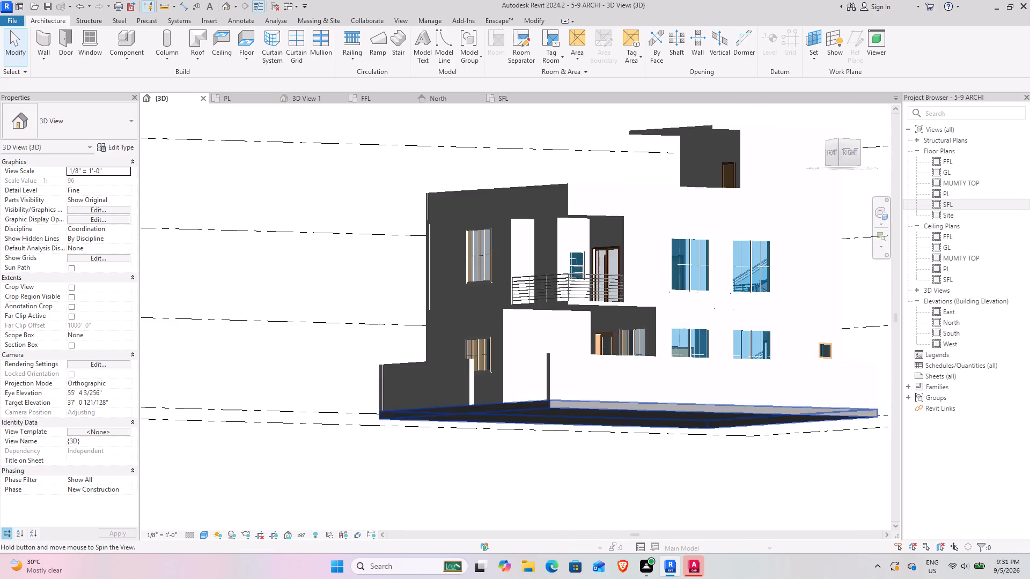
{"action": "middle_click_drag", "start_coordinate": [1029, 368], "coordinate": [506, 444]}
{"action": "scroll", "coordinate": [337, 411], "scroll_direction": "down", "scroll_amount": 4}
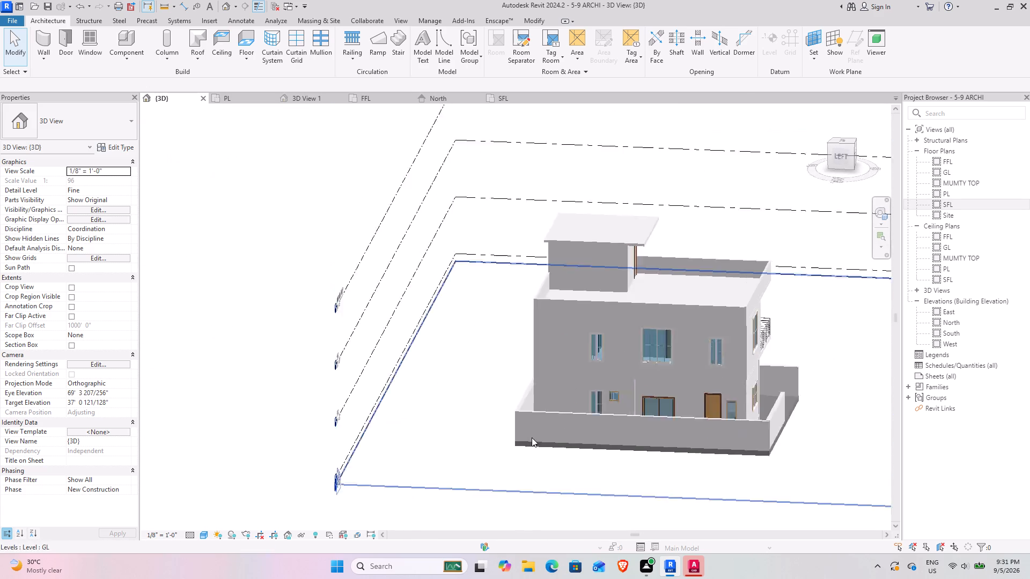
{"action": "middle_click_drag", "start_coordinate": [627, 429], "coordinate": [381, 397]}
{"action": "middle_click_drag", "start_coordinate": [511, 410], "coordinate": [365, 395], "text": "shift"}
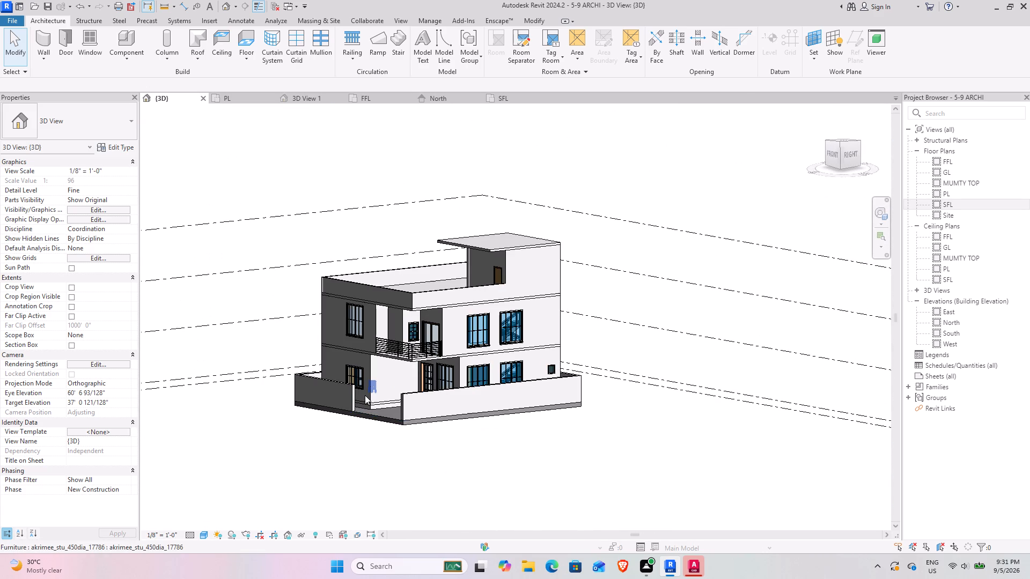
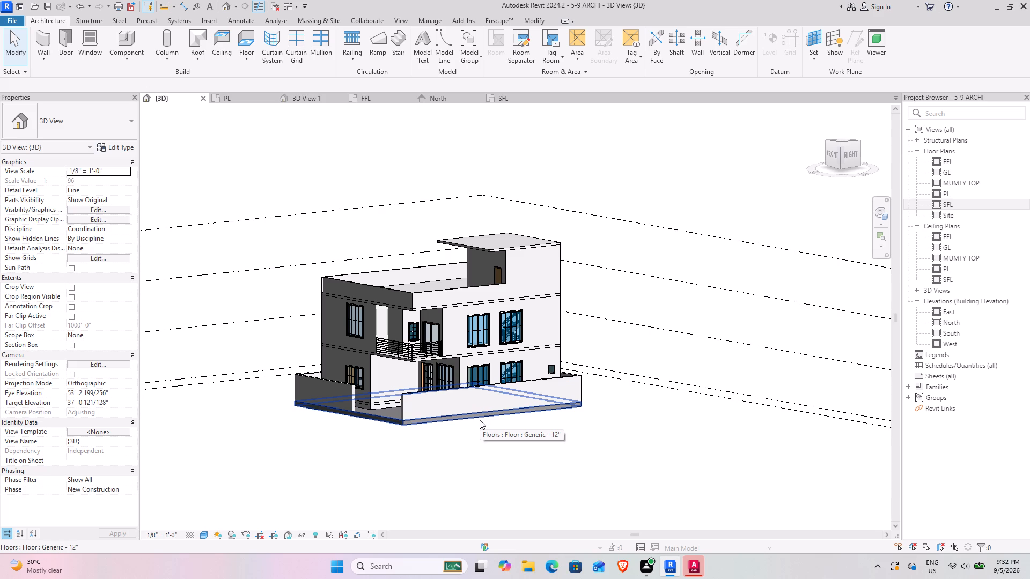
Inspect the 12" base floor, the 5" roof parapet walls and the SFL level by selecting each one in turn.
{"action": "left_click", "coordinate": [480, 420]}
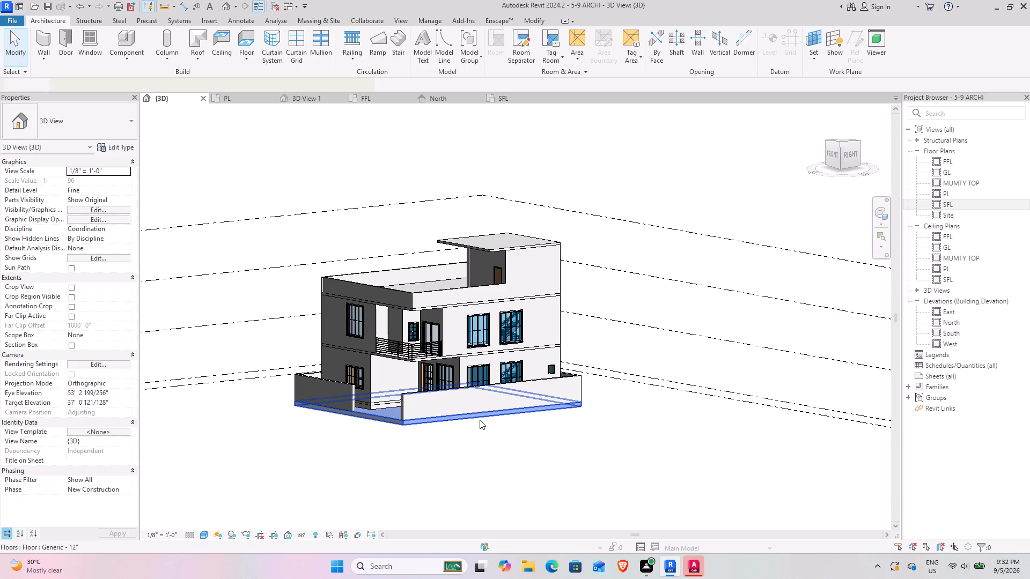
{"action": "left_click", "coordinate": [594, 465]}
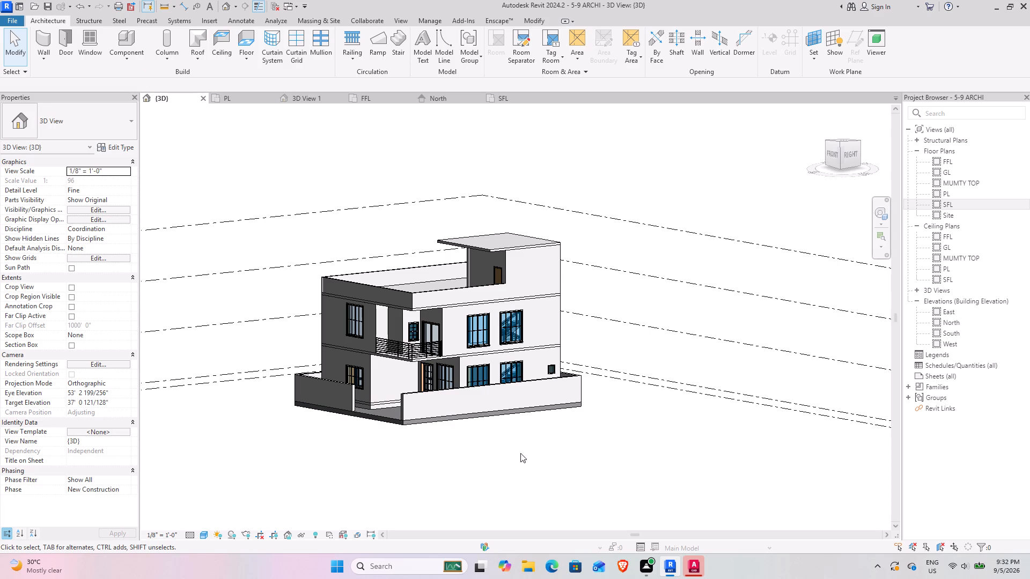
{"action": "left_click", "coordinate": [406, 423]}
{"action": "left_click", "coordinate": [481, 437]}
{"action": "left_click", "coordinate": [452, 325]}
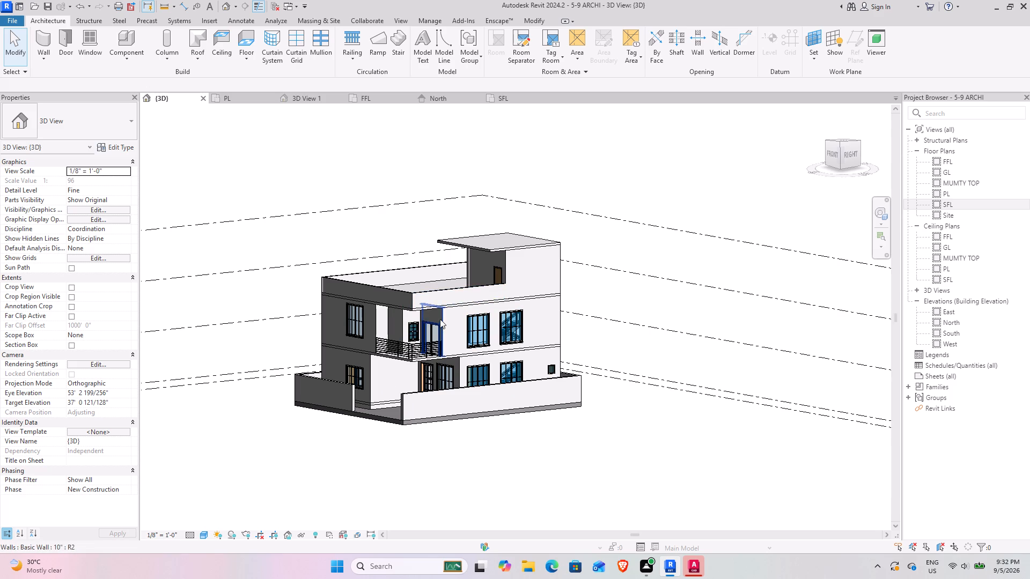
{"action": "left_click", "coordinate": [409, 307]}
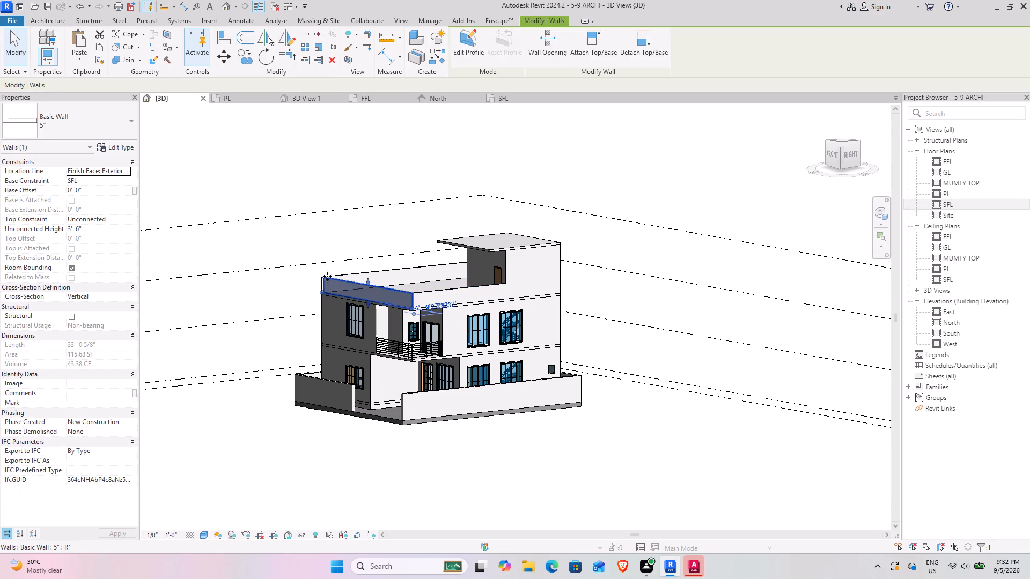
{"action": "left_click", "coordinate": [362, 269]}
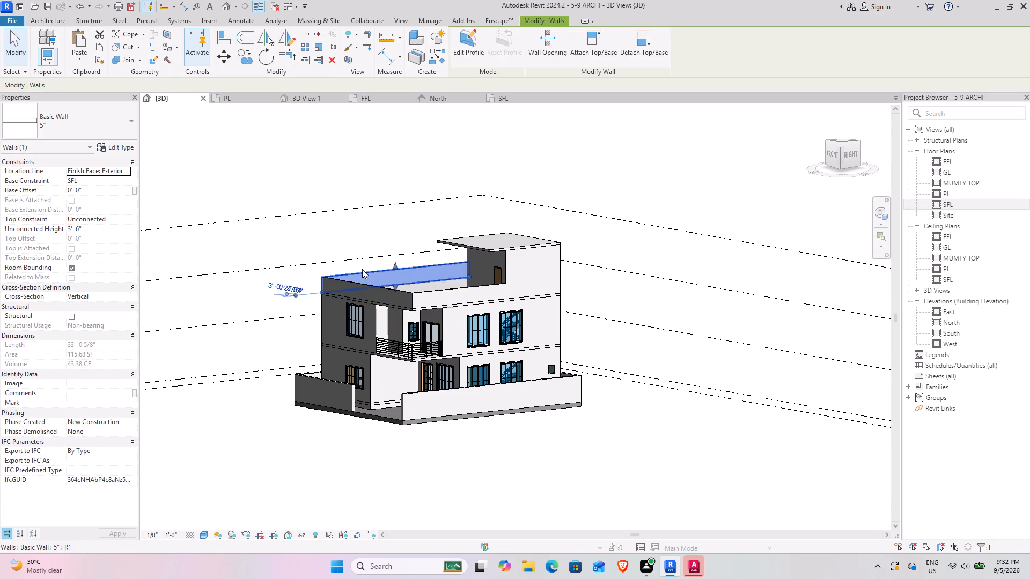
{"action": "left_click", "coordinate": [316, 248]}
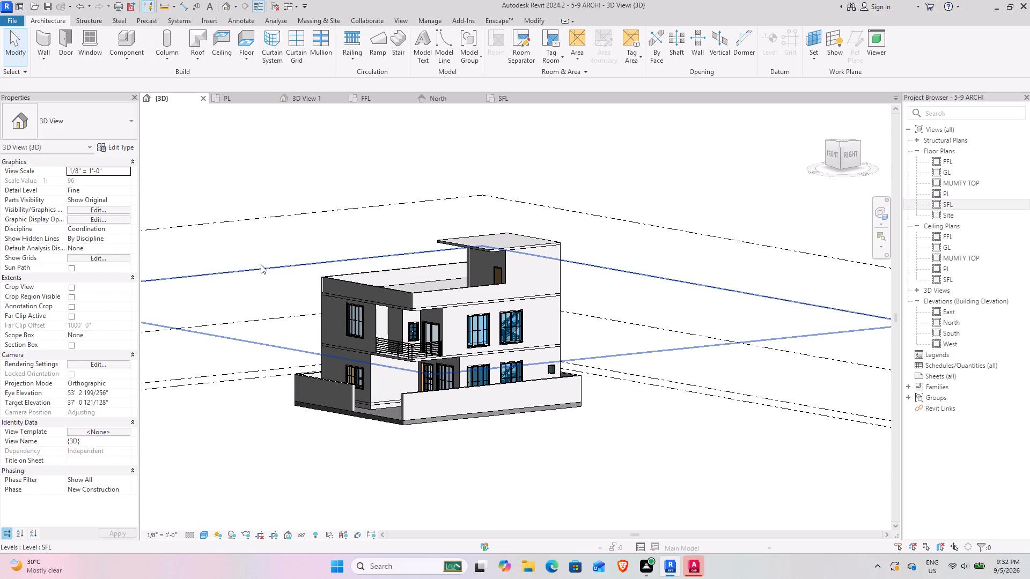
{"action": "left_click", "coordinate": [261, 264]}
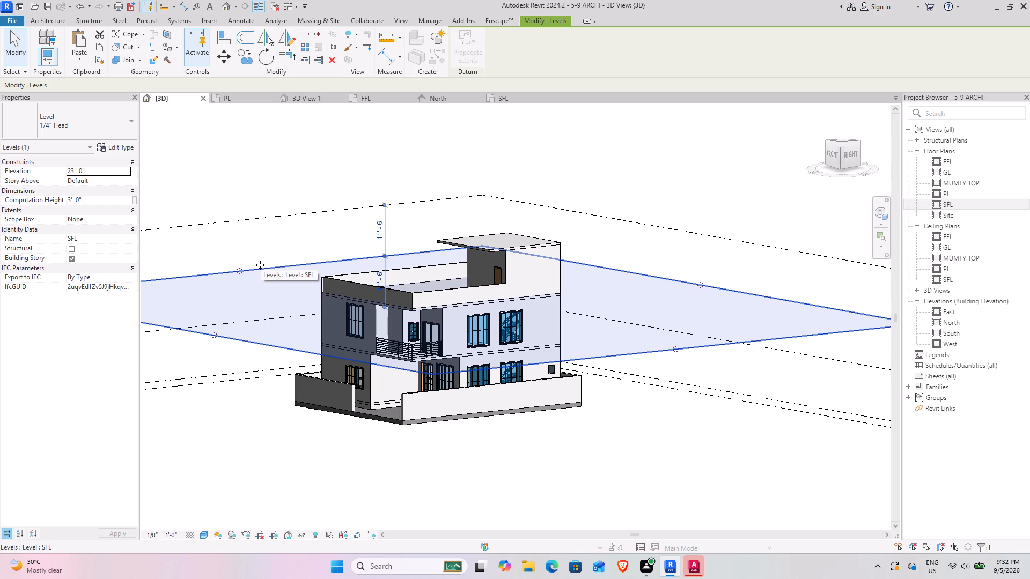
{"action": "left_click", "coordinate": [339, 476]}
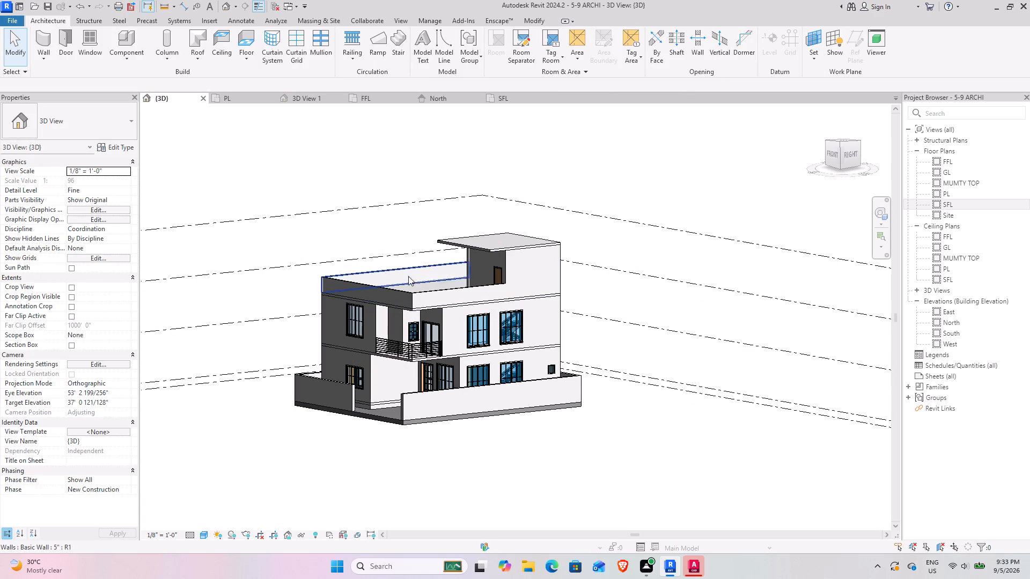
Inspect the 6" mumty roof slab against the MUMTY TOP level, and check the first-floor side wall by the balcony.
{"action": "left_click", "coordinate": [363, 207]}
{"action": "left_click", "coordinate": [354, 166]}
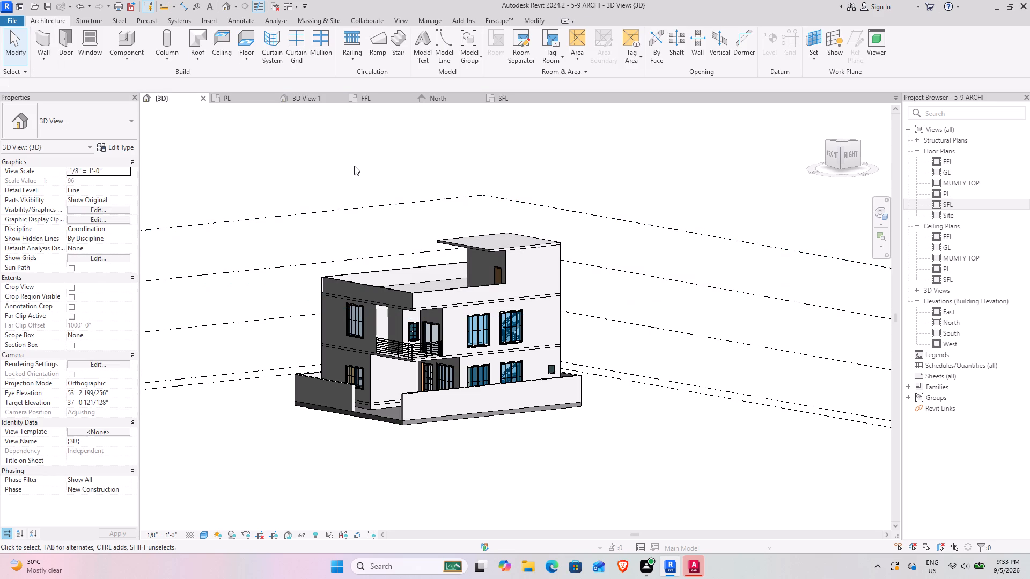
{"action": "left_click", "coordinate": [491, 248]}
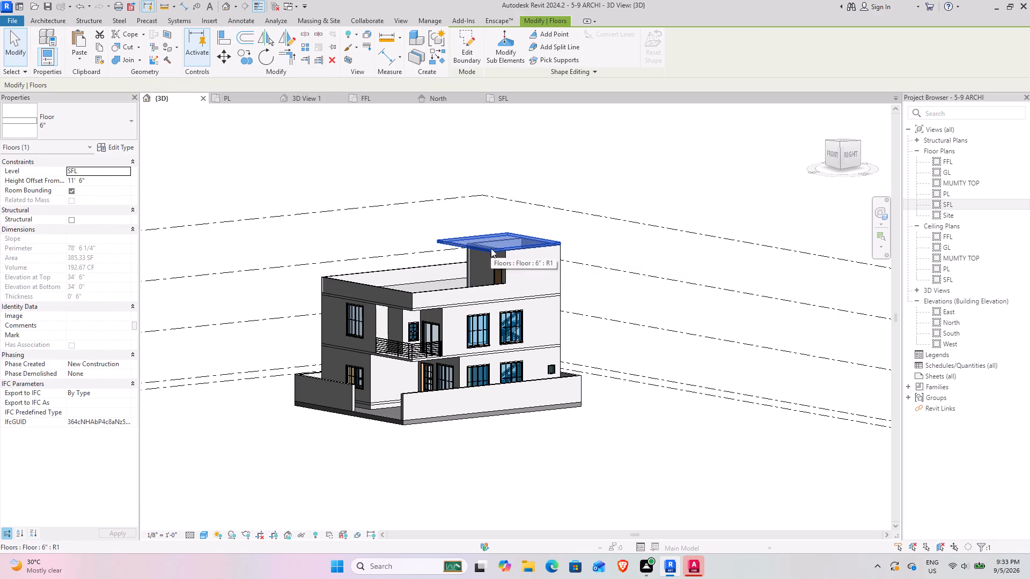
{"action": "left_click", "coordinate": [524, 204]}
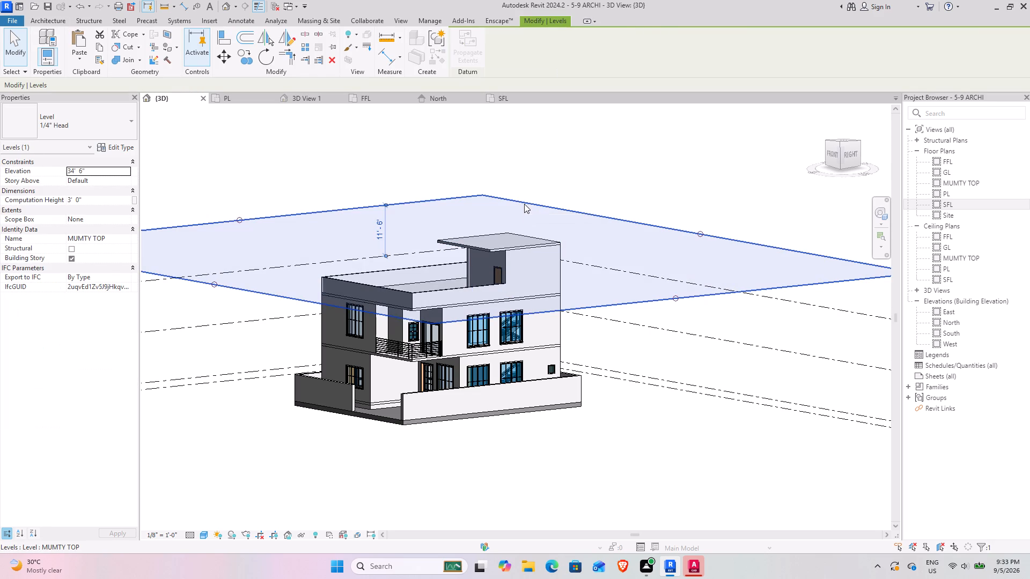
{"action": "left_click", "coordinate": [530, 177]}
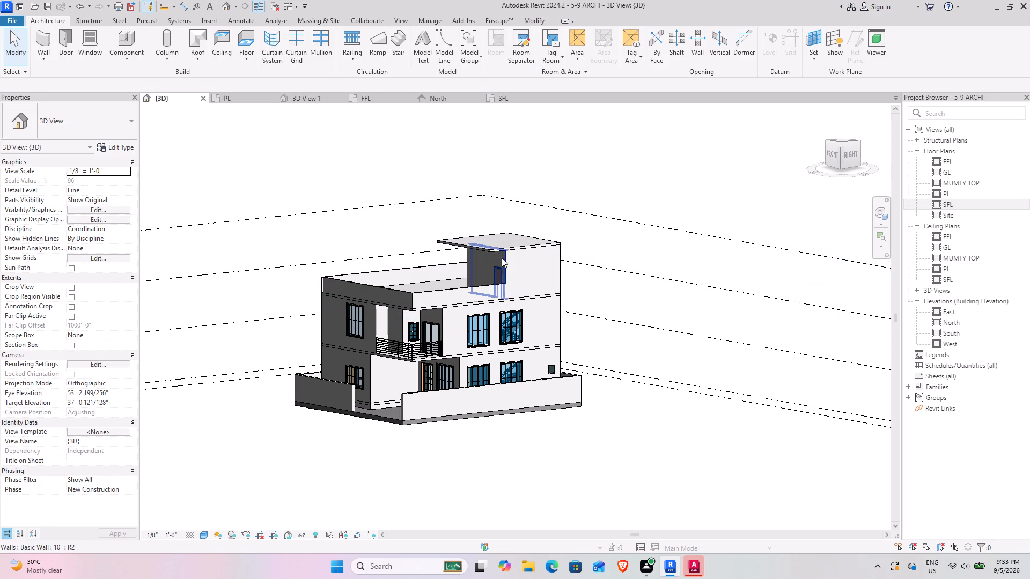
{"action": "left_click", "coordinate": [606, 268]}
{"action": "left_click", "coordinate": [526, 463]}
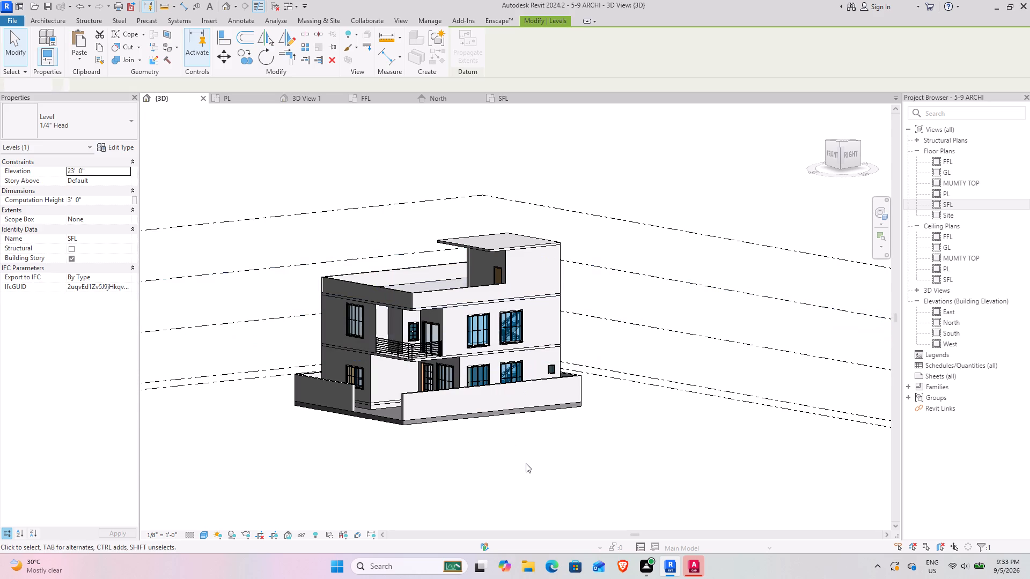
{"action": "left_click", "coordinate": [444, 342]}
{"action": "left_click", "coordinate": [489, 445]}
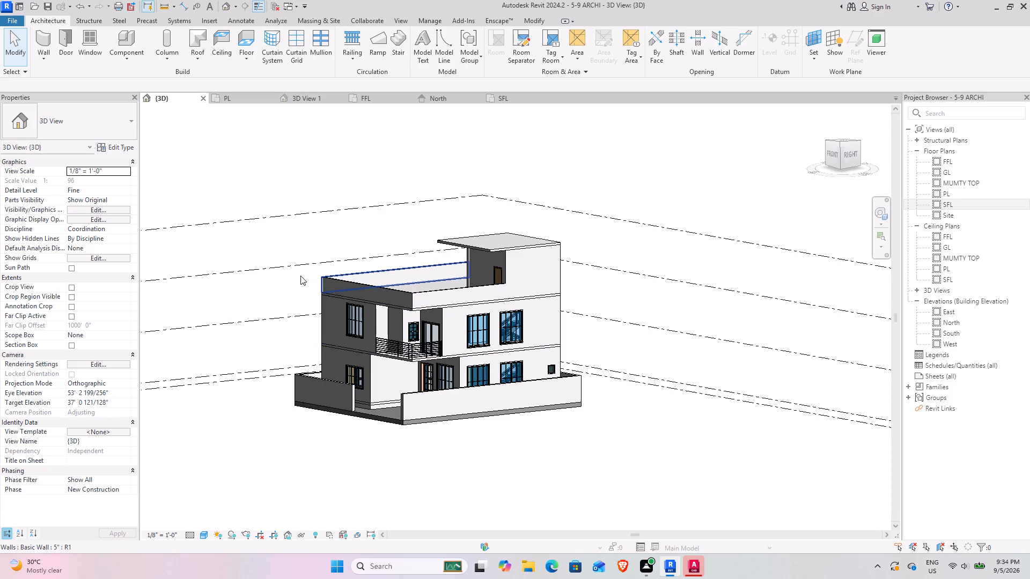
Examine the roof parapet and front facade more closely, and check the properties of the 10" ground-floor wall below the balcony.
{"action": "scroll", "coordinate": [335, 296], "scroll_direction": "up", "scroll_amount": 2}
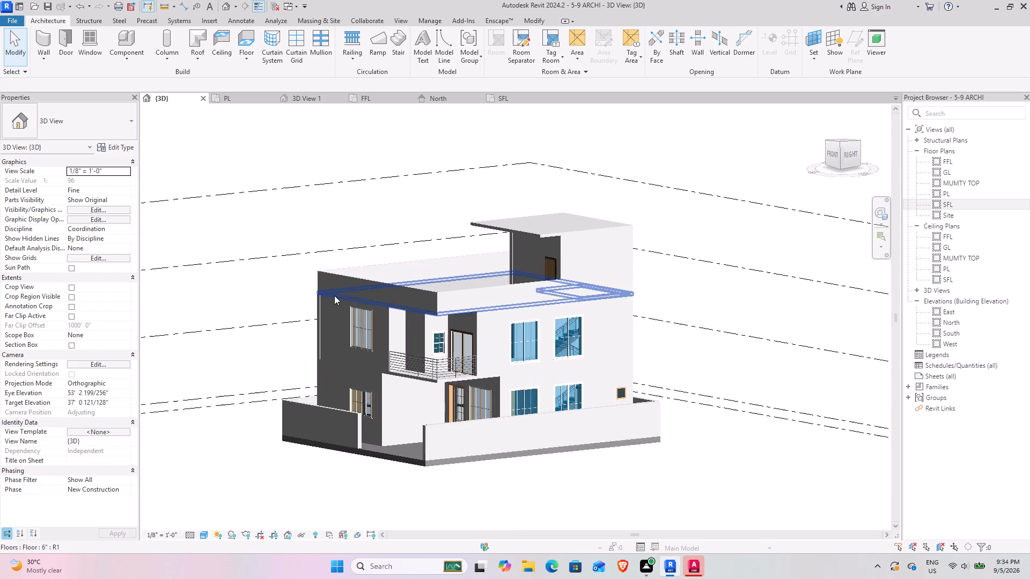
{"action": "scroll", "coordinate": [290, 273], "scroll_direction": "up", "scroll_amount": 4}
{"action": "scroll", "coordinate": [290, 273], "scroll_direction": "down", "scroll_amount": 5}
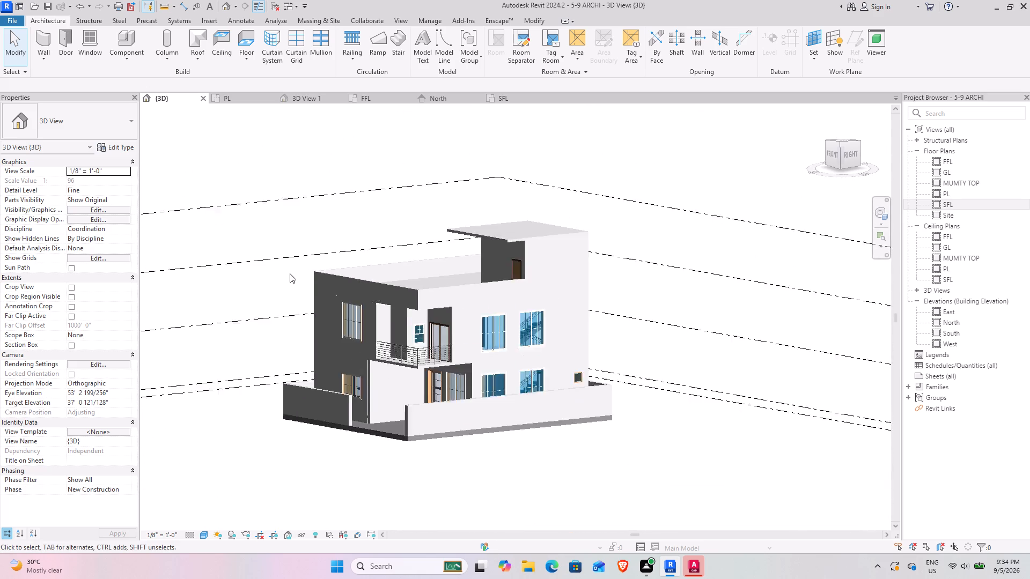
{"action": "scroll", "coordinate": [290, 273], "scroll_direction": "down", "scroll_amount": 2}
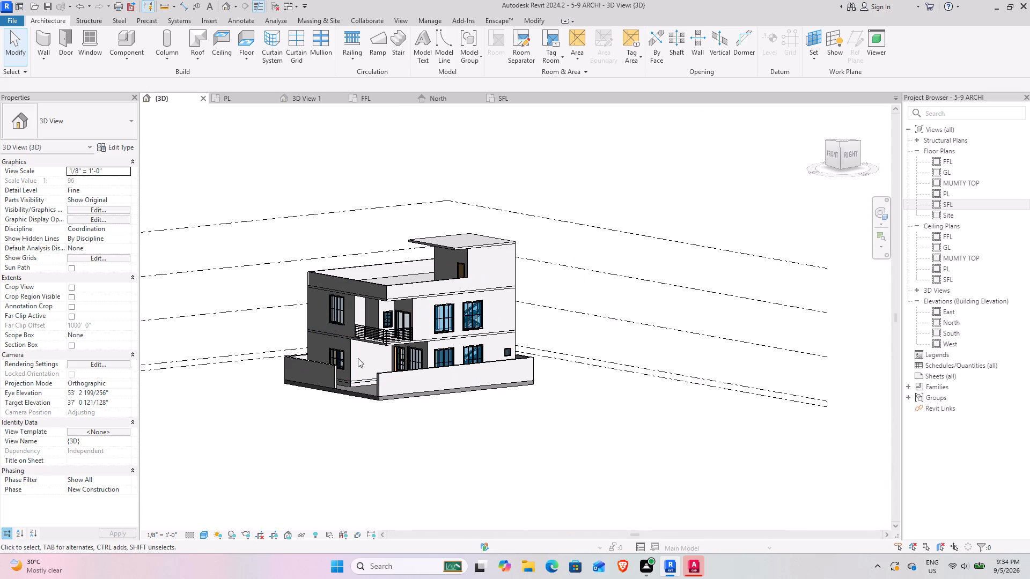
{"action": "left_click", "coordinate": [355, 359]}
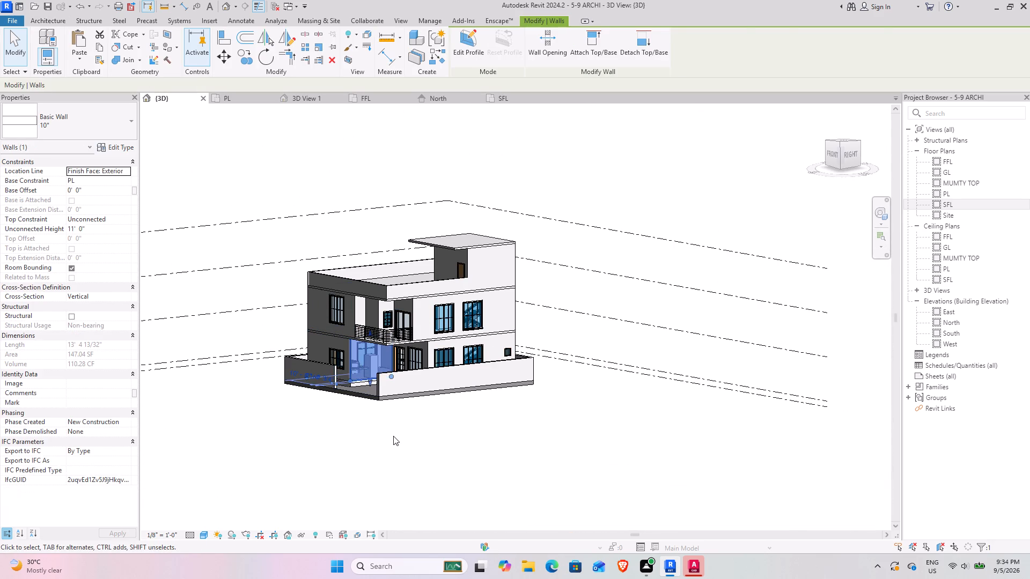
{"action": "left_click", "coordinate": [393, 436]}
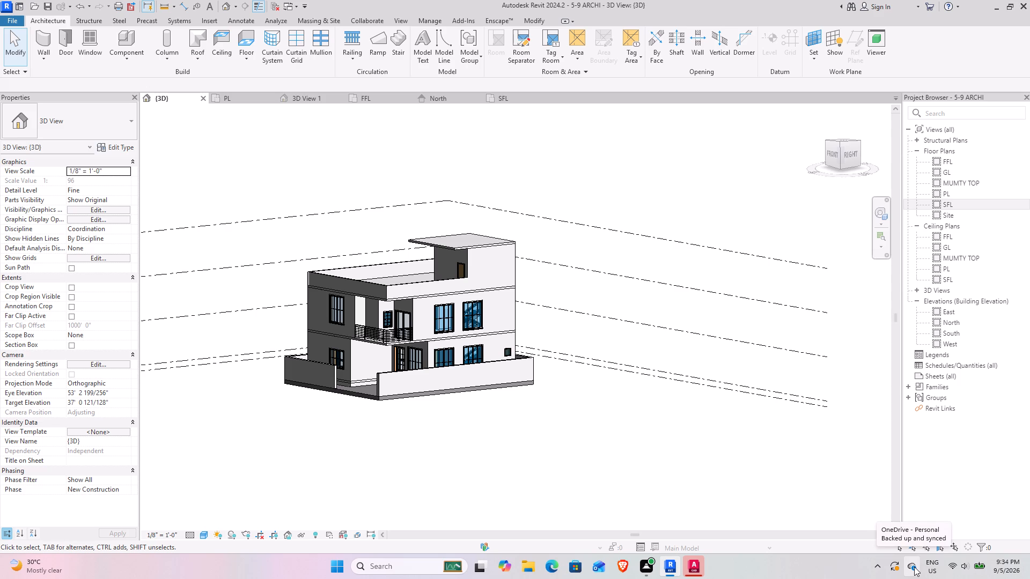
{"action": "scroll", "coordinate": [909, 578], "scroll_direction": "down", "scroll_amount": 2}
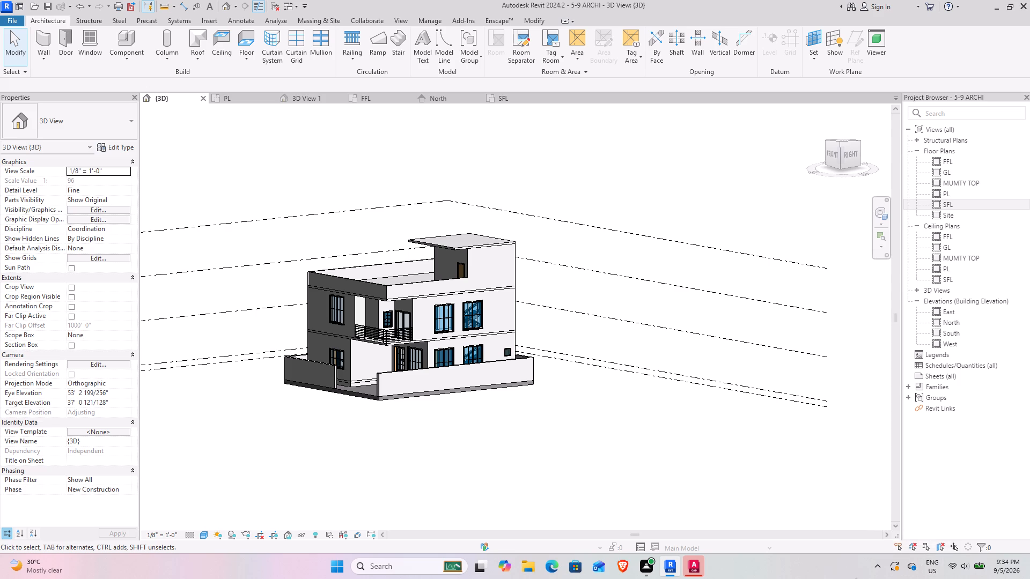
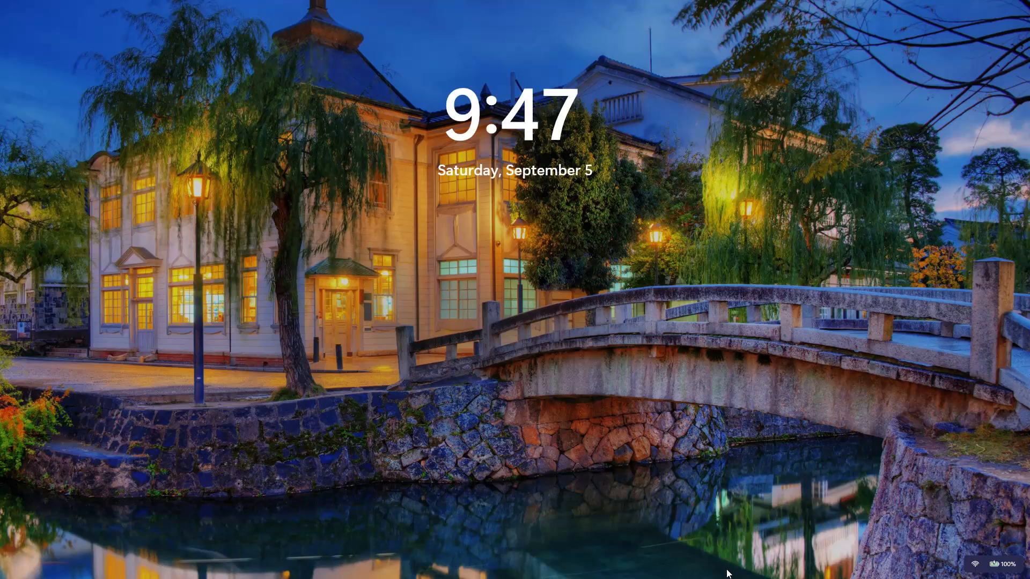
Dismiss the lock screen to return to the 3D view of the house model in Revit.
{"action": "key", "text": "Return"}
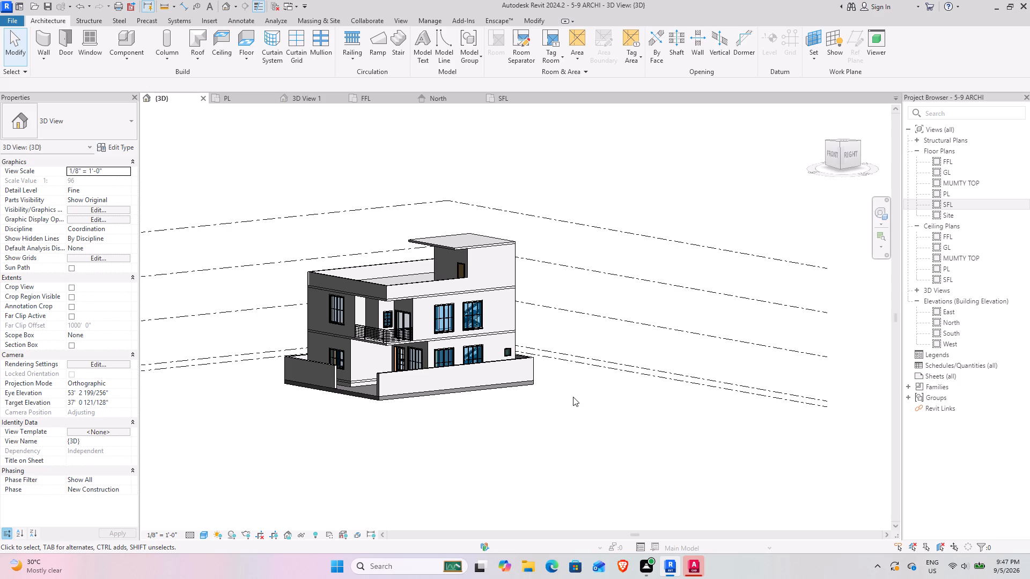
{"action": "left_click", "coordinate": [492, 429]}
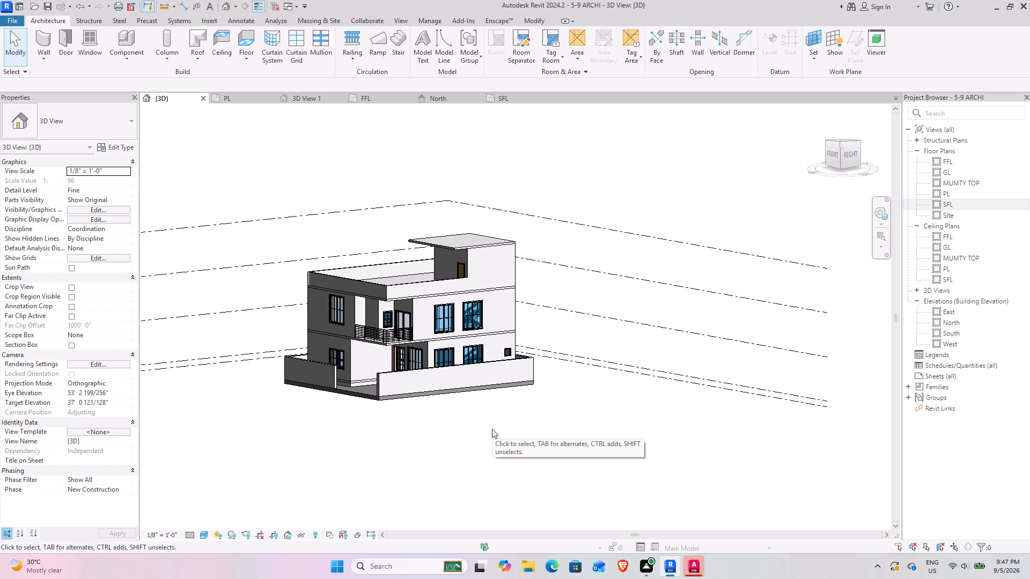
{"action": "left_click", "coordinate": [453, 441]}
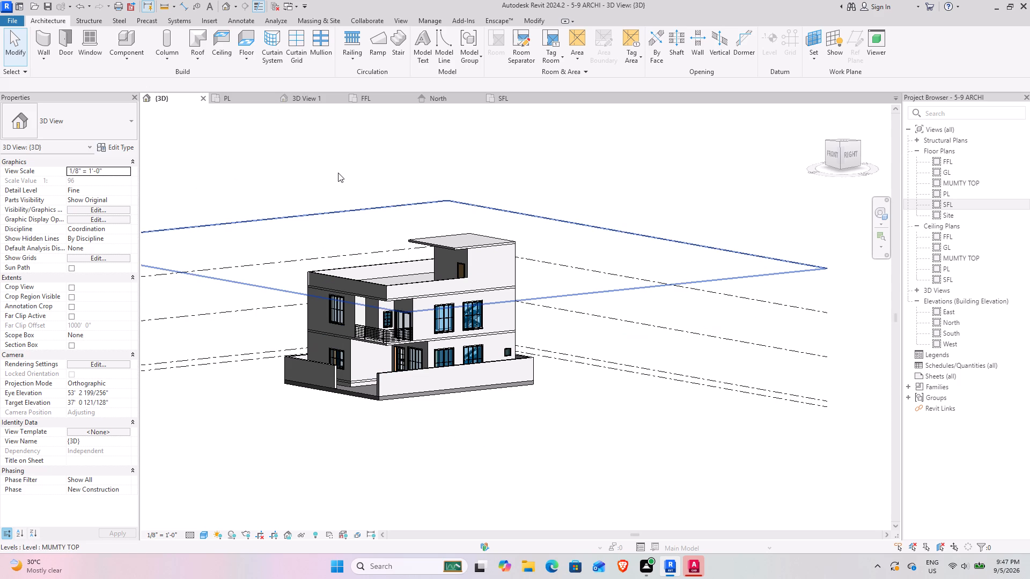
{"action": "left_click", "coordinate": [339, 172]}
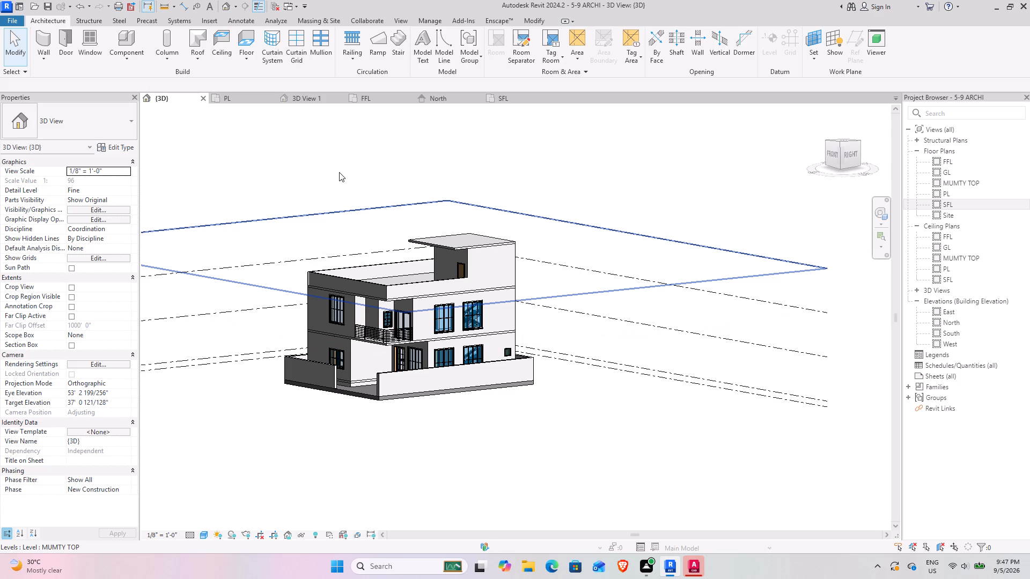
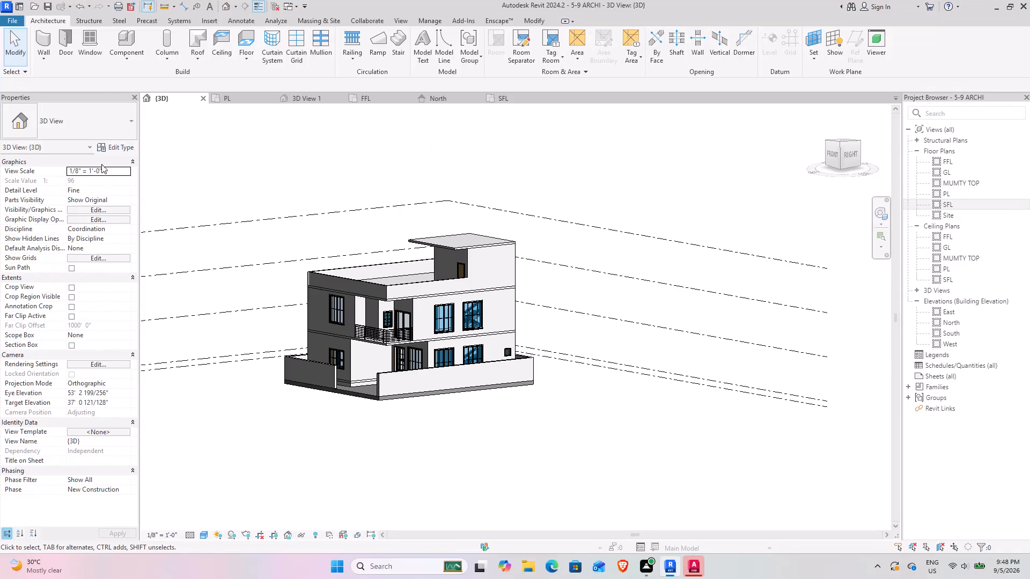
Examine the house's front and right facades in 3D, including the balcony, windows, doors and boundary wall, from close up and a lower angle.
{"action": "scroll", "coordinate": [468, 315], "scroll_direction": "up", "scroll_amount": 2}
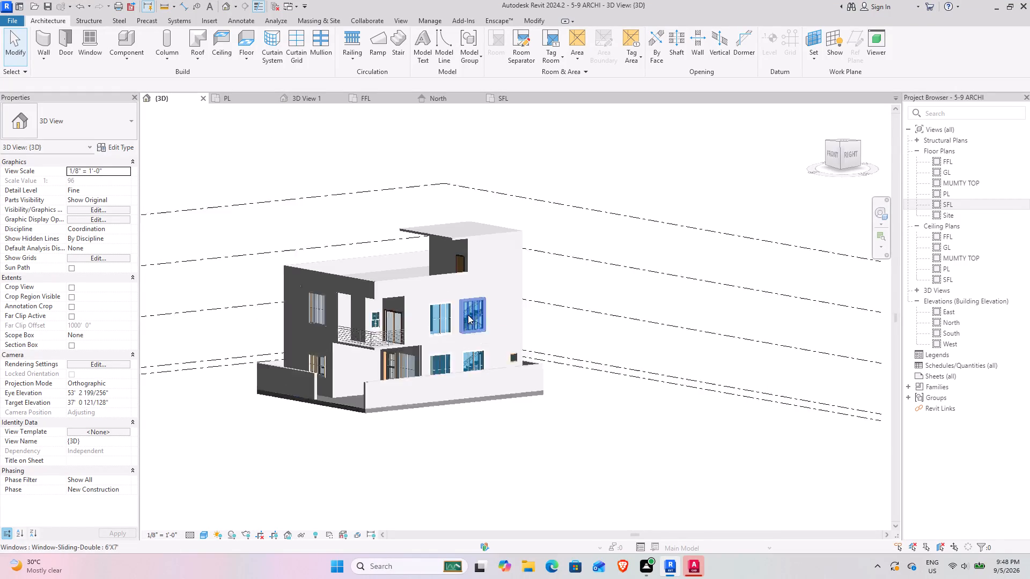
{"action": "scroll", "coordinate": [468, 315], "scroll_direction": "up", "scroll_amount": 3}
{"action": "middle_click_drag", "start_coordinate": [369, 359], "coordinate": [395, 321]}
{"action": "scroll", "coordinate": [377, 291], "scroll_direction": "up", "scroll_amount": 2}
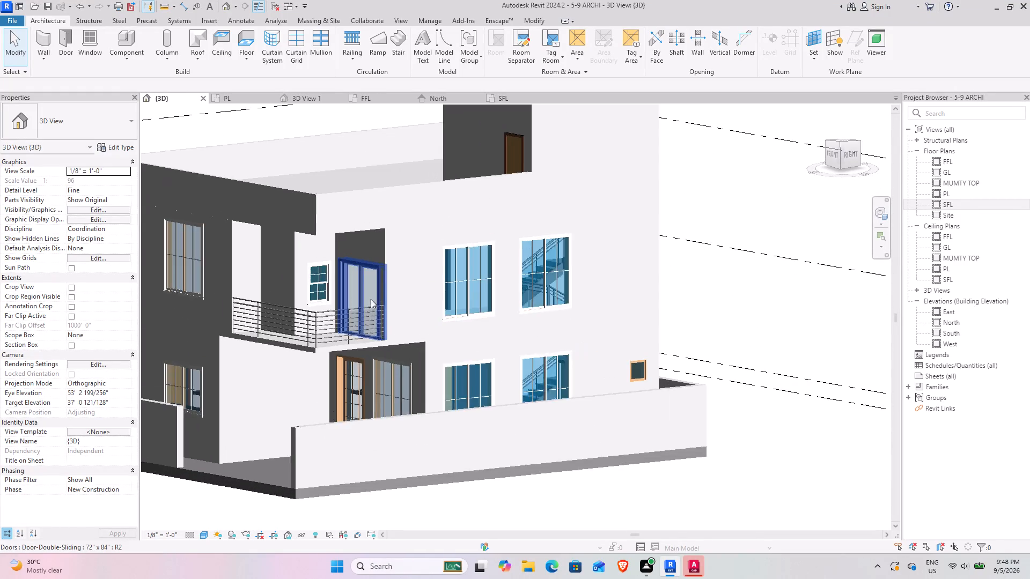
{"action": "middle_click_drag", "start_coordinate": [356, 328], "coordinate": [393, 314]}
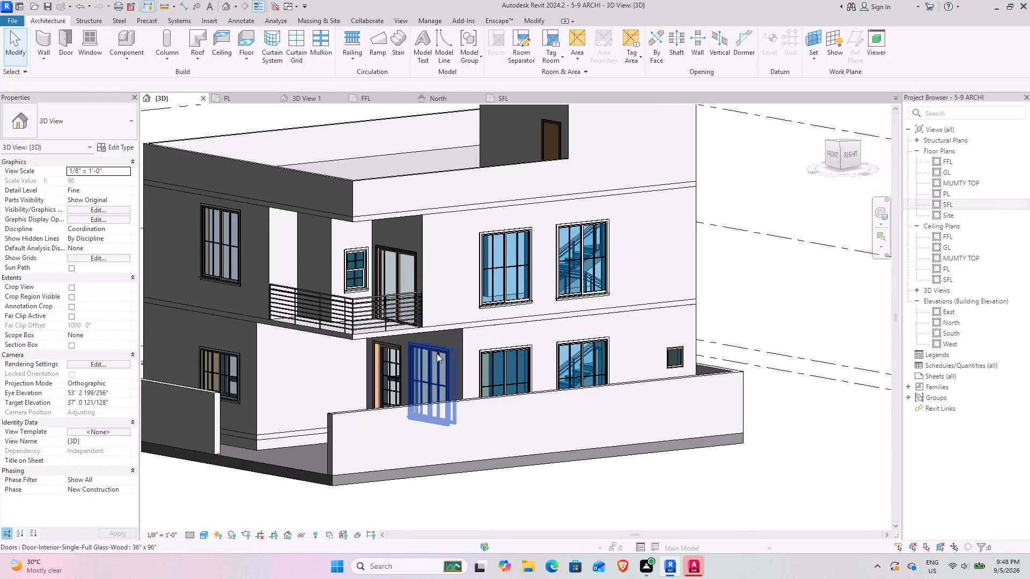
{"action": "scroll", "coordinate": [454, 329], "scroll_direction": "down", "scroll_amount": 2}
{"action": "middle_click_drag", "start_coordinate": [421, 351], "coordinate": [455, 340]}
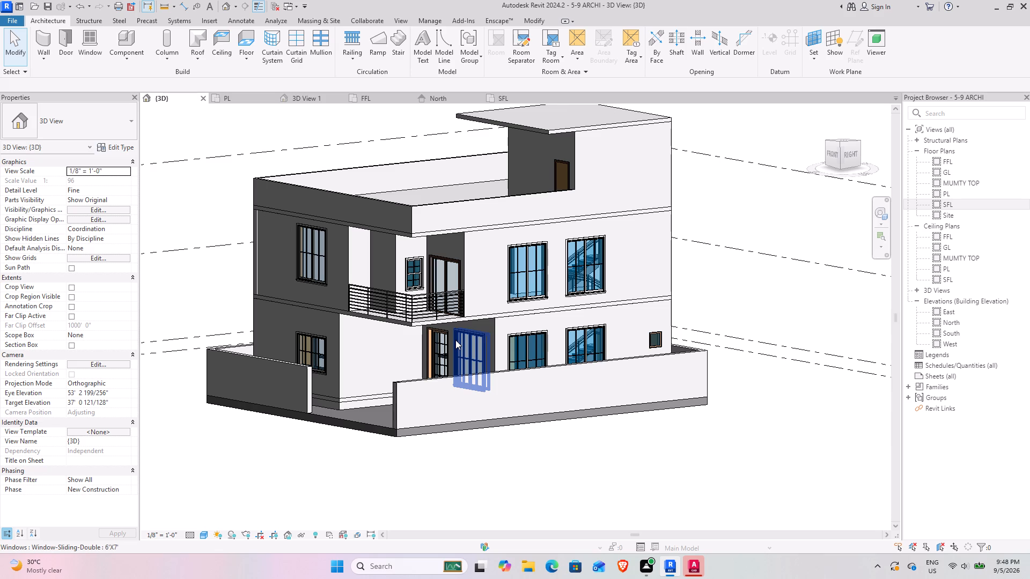
{"action": "left_click", "coordinate": [600, 448]}
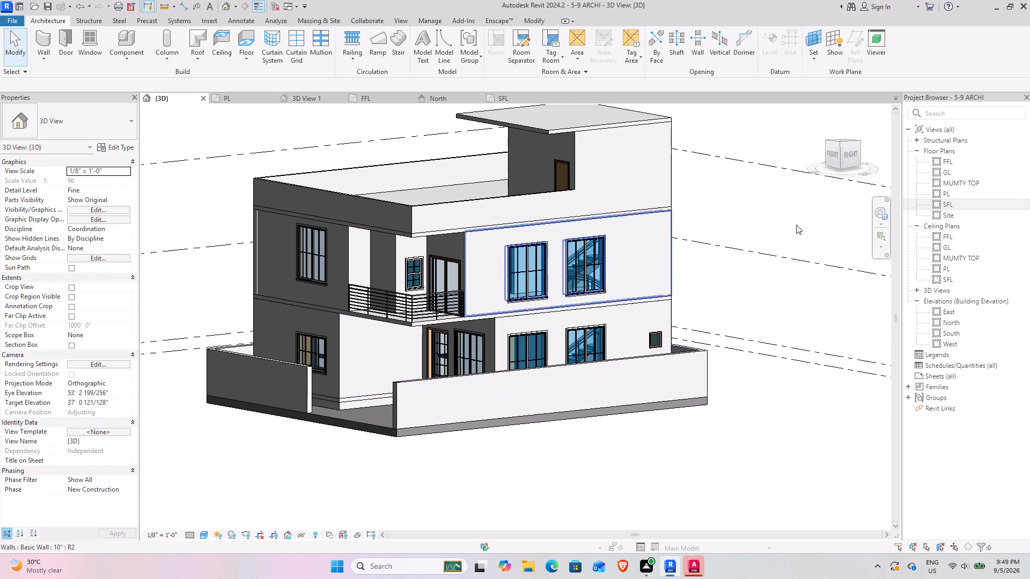
{"action": "left_click_drag", "start_coordinate": [838, 150], "coordinate": [852, 149]}
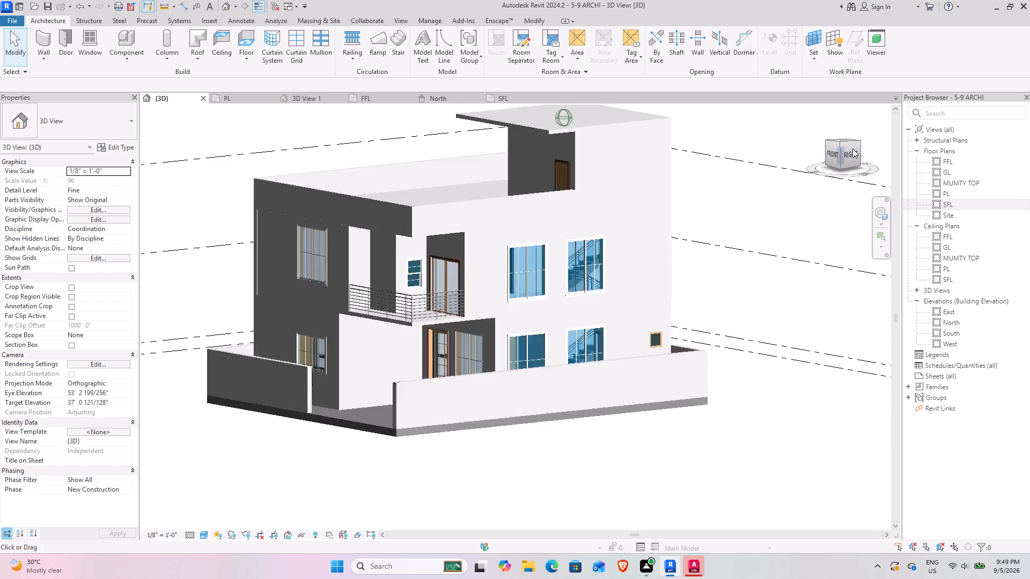
{"action": "left_click_drag", "start_coordinate": [852, 149], "coordinate": [855, 148]}
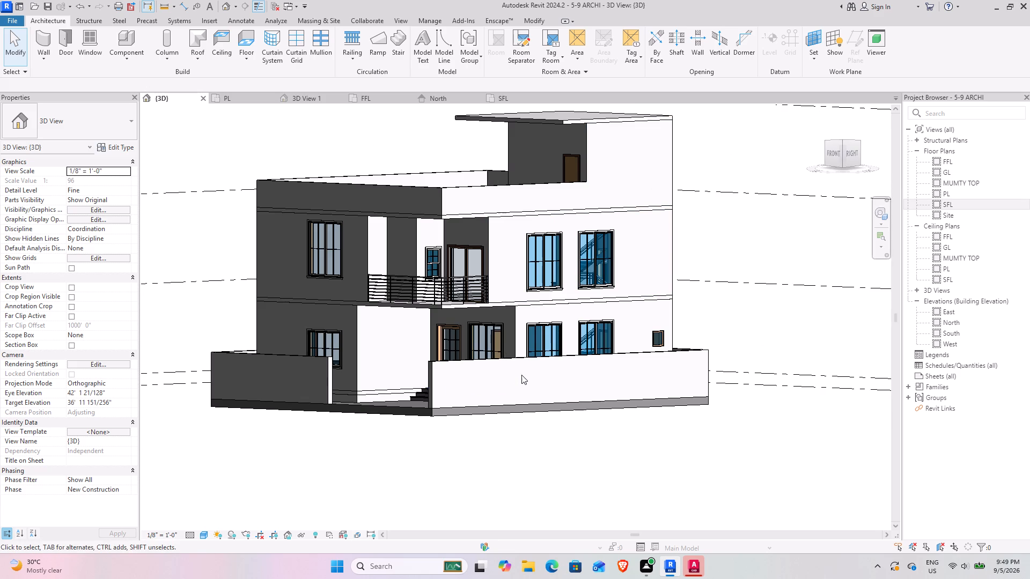
{"action": "middle_click_drag", "start_coordinate": [464, 360], "coordinate": [541, 360]}
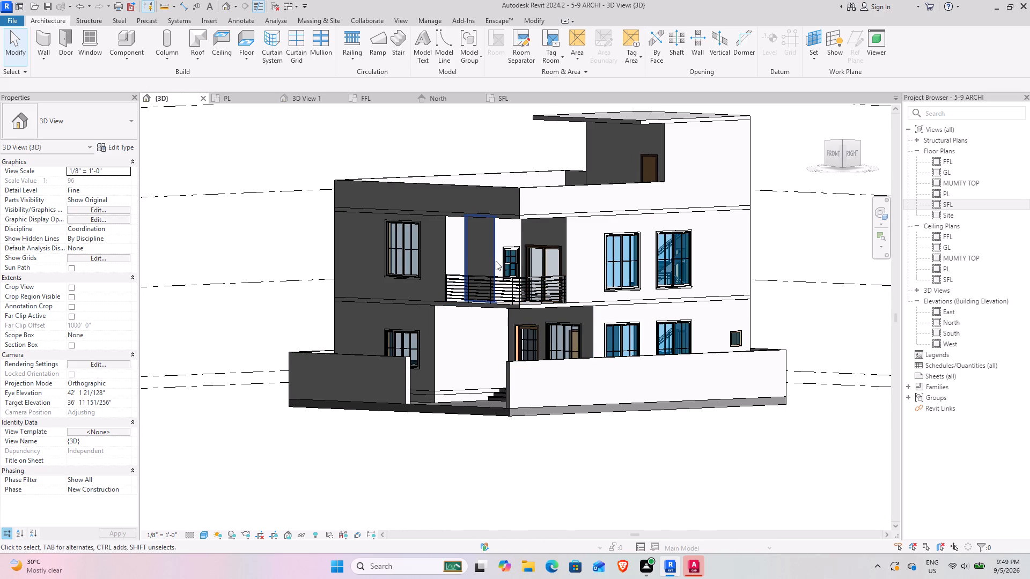
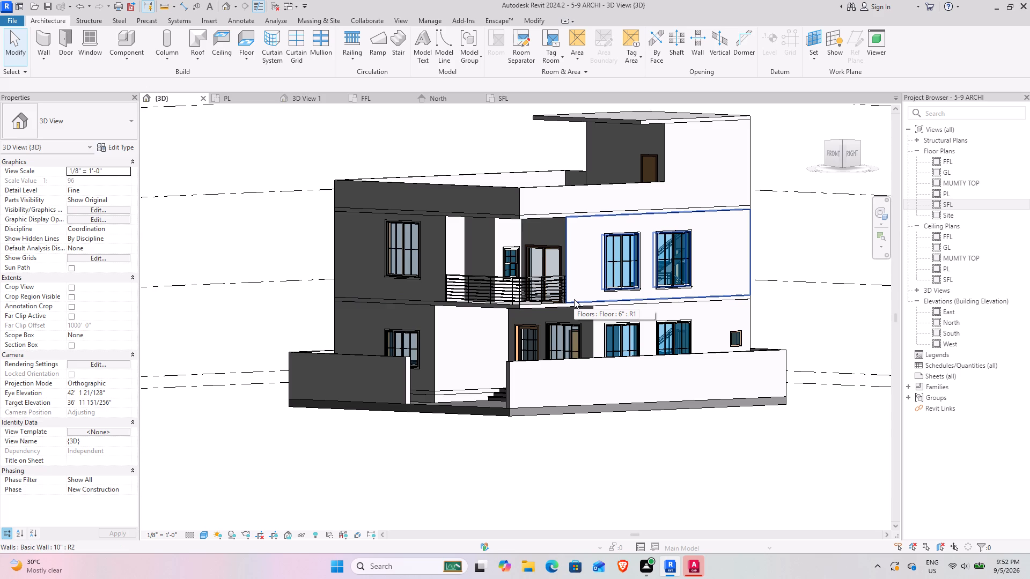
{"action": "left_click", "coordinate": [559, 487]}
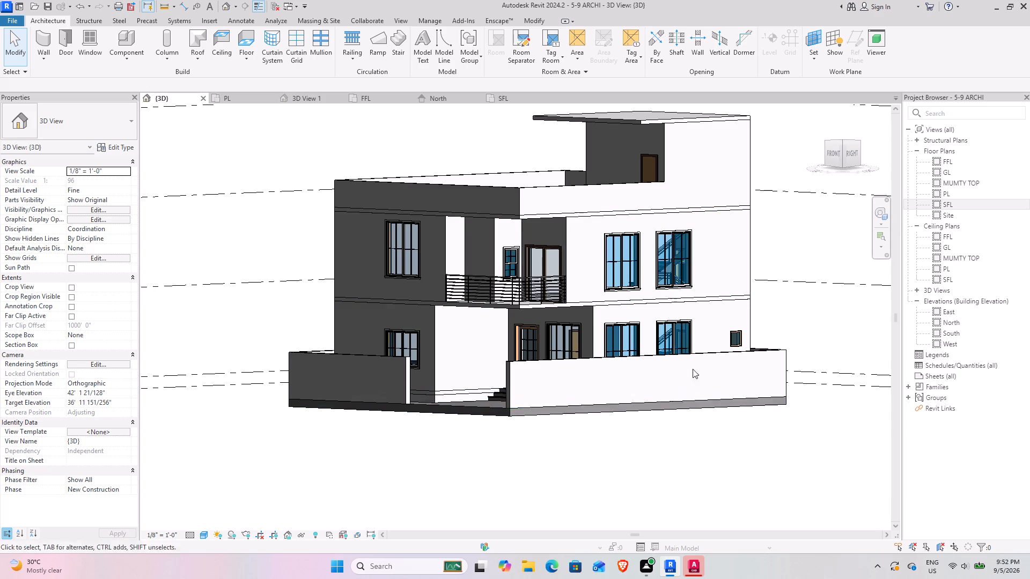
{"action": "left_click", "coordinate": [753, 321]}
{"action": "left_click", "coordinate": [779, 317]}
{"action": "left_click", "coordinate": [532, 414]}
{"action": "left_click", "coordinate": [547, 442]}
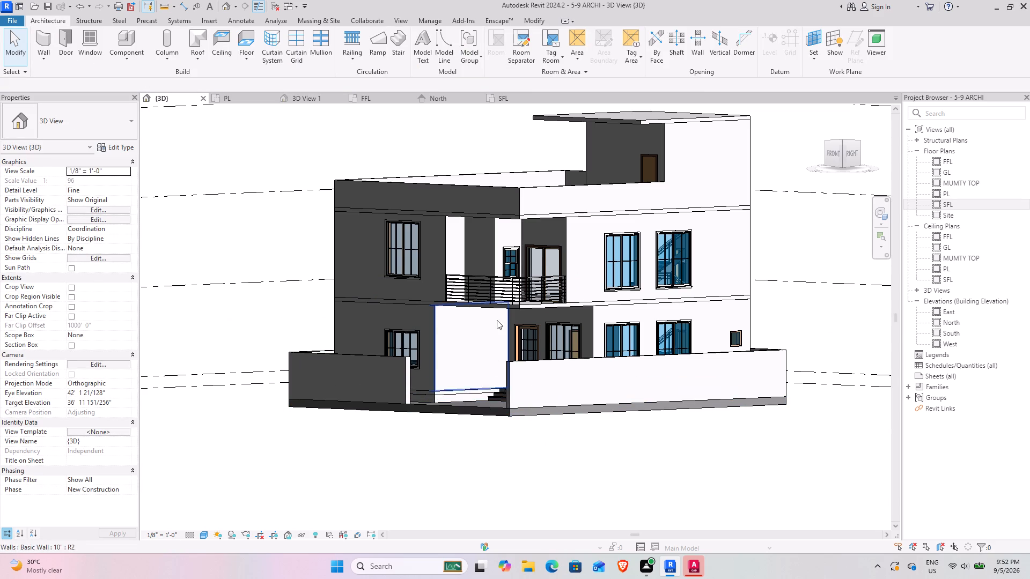
Inspect the properties of the first-floor balcony's pipe guardrail.
{"action": "left_click", "coordinate": [514, 287]}
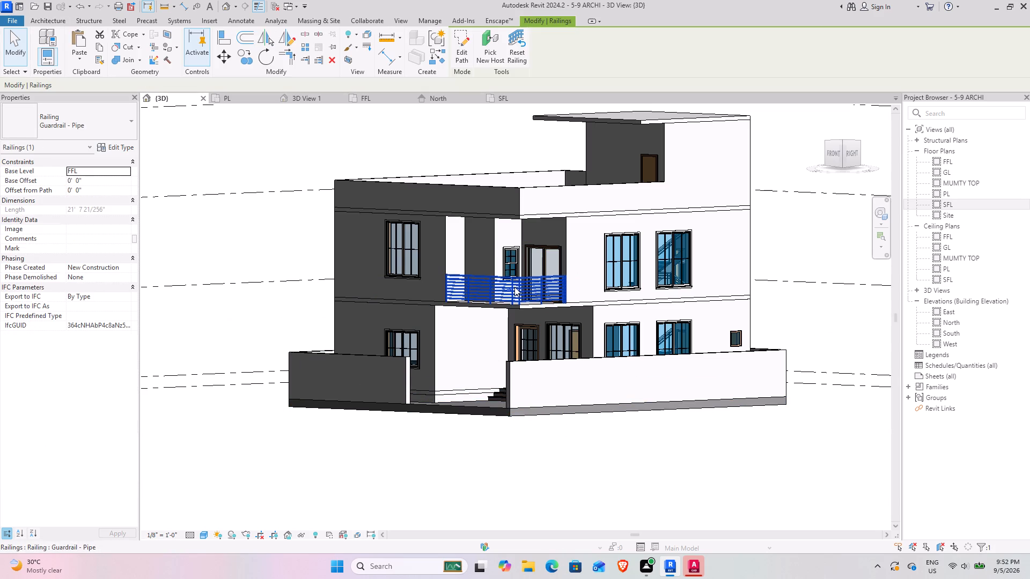
{"action": "left_click", "coordinate": [771, 458]}
Examine the roof from above, checking the 5" parapet walls and the roof slab around the terrace.
{"action": "scroll", "coordinate": [653, 194], "scroll_direction": "down", "scroll_amount": 4}
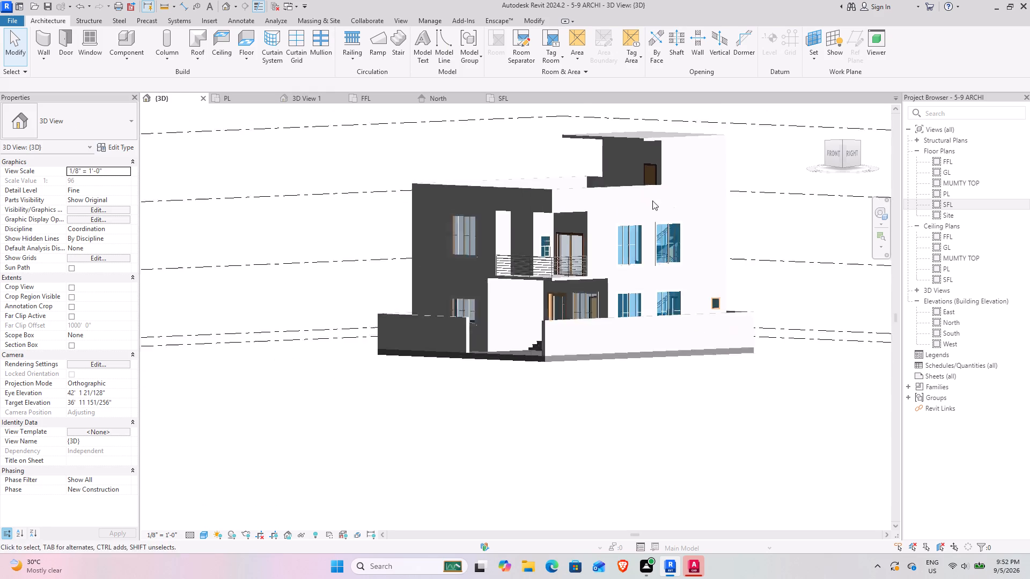
{"action": "middle_click_drag", "start_coordinate": [648, 219], "coordinate": [588, 324]}
{"action": "left_click_drag", "start_coordinate": [837, 151], "coordinate": [844, 150]}
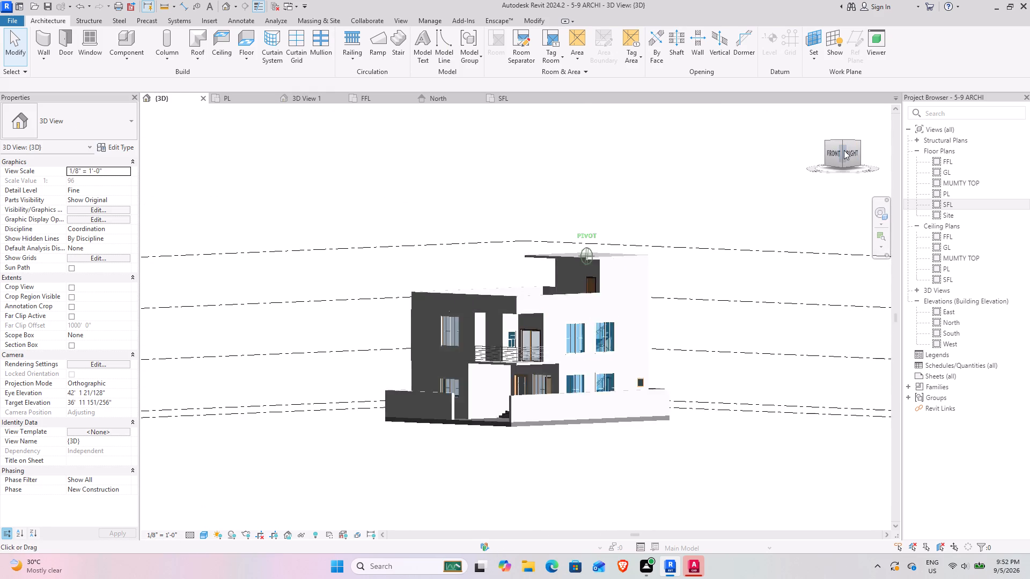
{"action": "left_click_drag", "start_coordinate": [844, 150], "coordinate": [802, 177]}
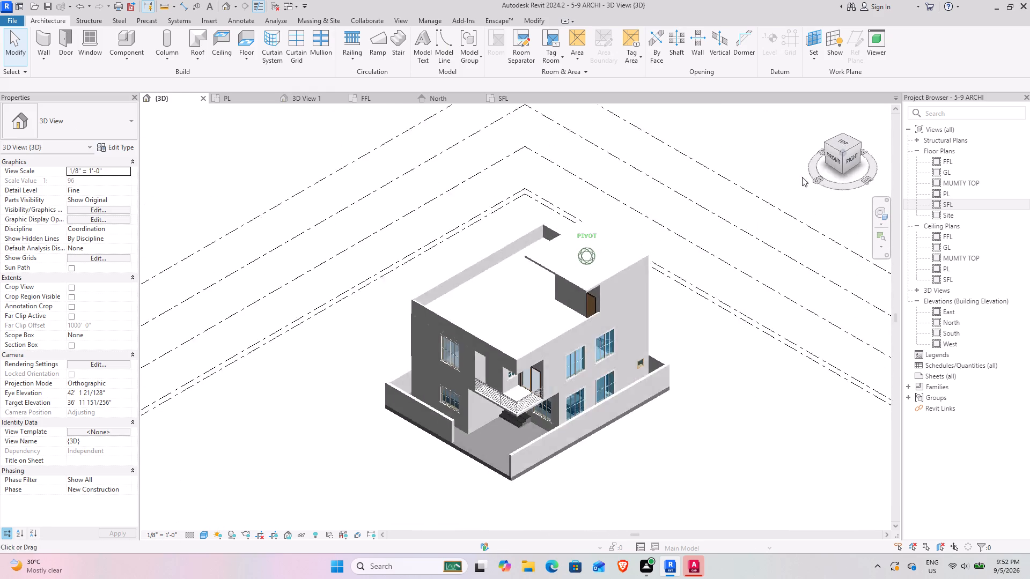
{"action": "left_click_drag", "start_coordinate": [802, 177], "coordinate": [819, 203]}
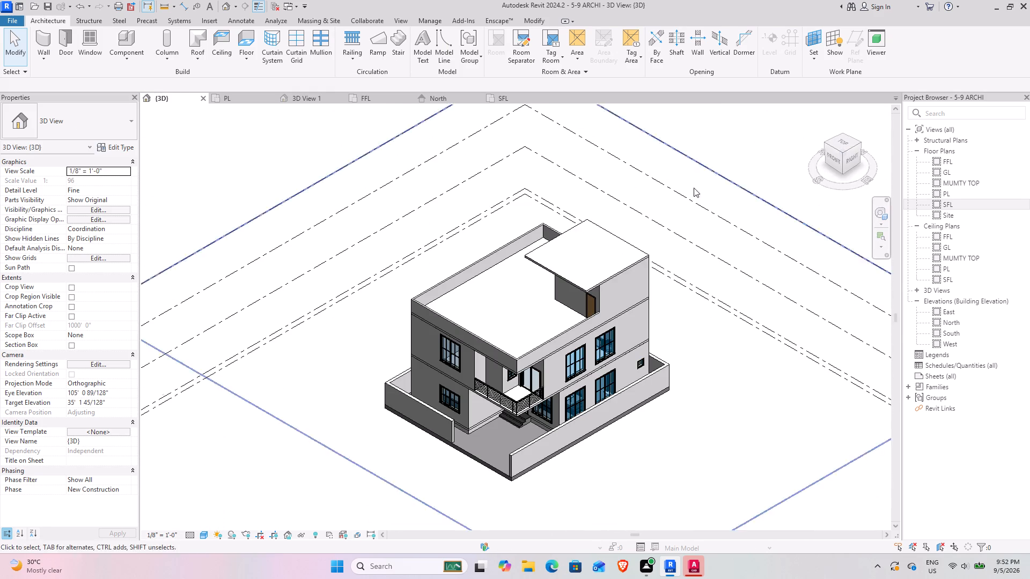
{"action": "left_click", "coordinate": [586, 286]}
{"action": "left_click", "coordinate": [726, 357]}
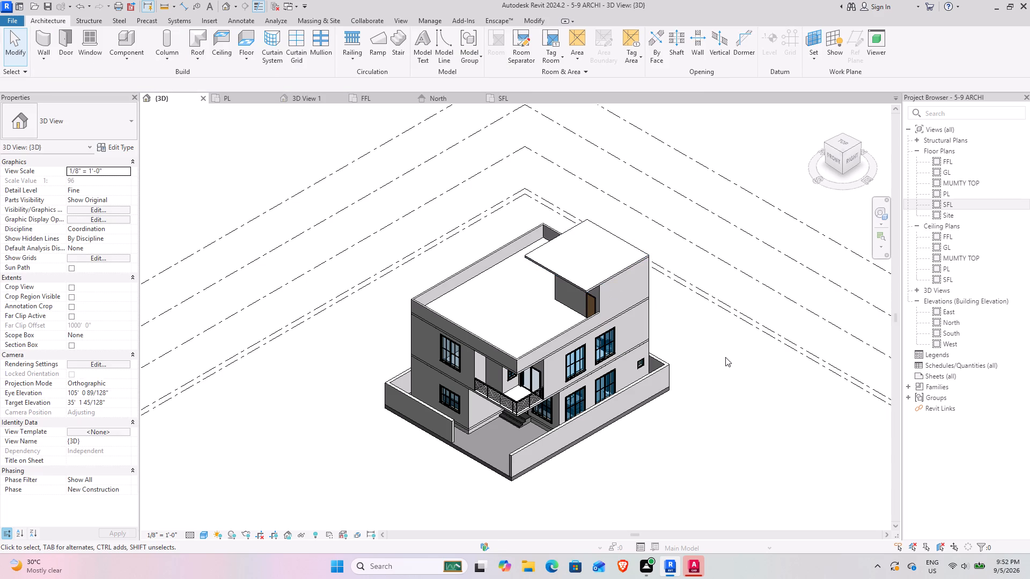
{"action": "left_click", "coordinate": [475, 265]}
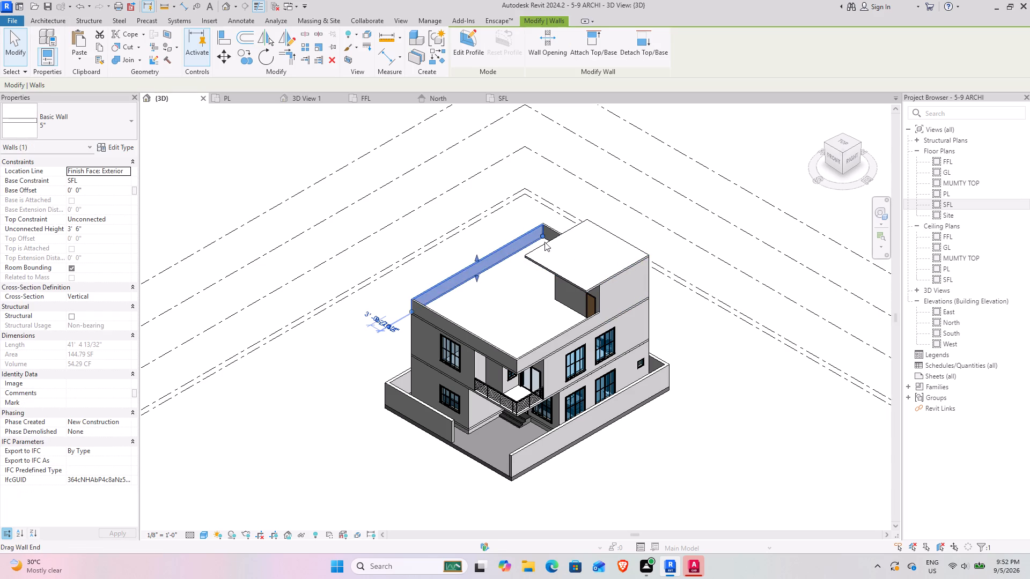
{"action": "left_click", "coordinate": [553, 238]}
{"action": "left_click", "coordinate": [468, 339]}
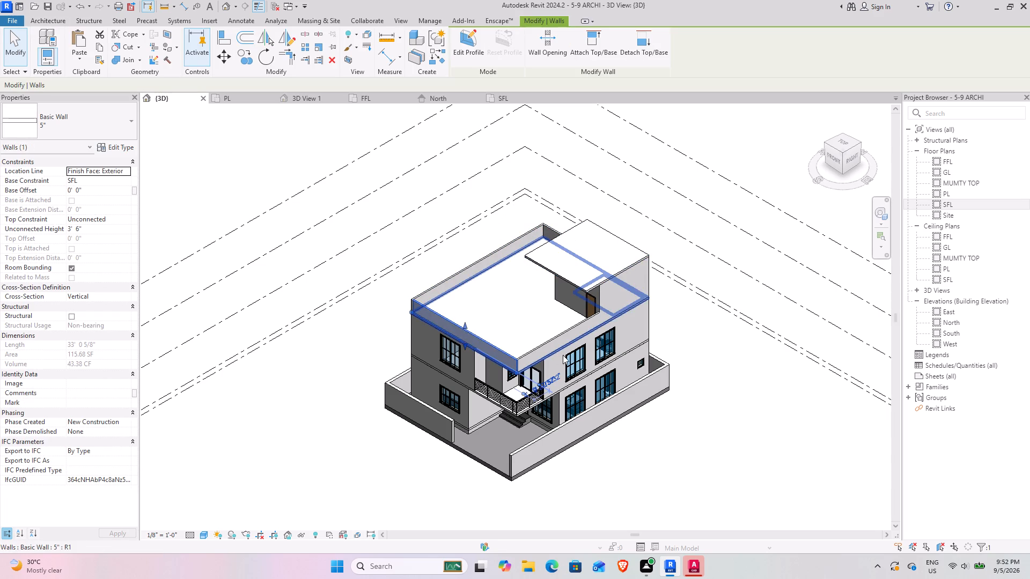
{"action": "left_click", "coordinate": [550, 346]}
{"action": "left_click", "coordinate": [505, 303]}
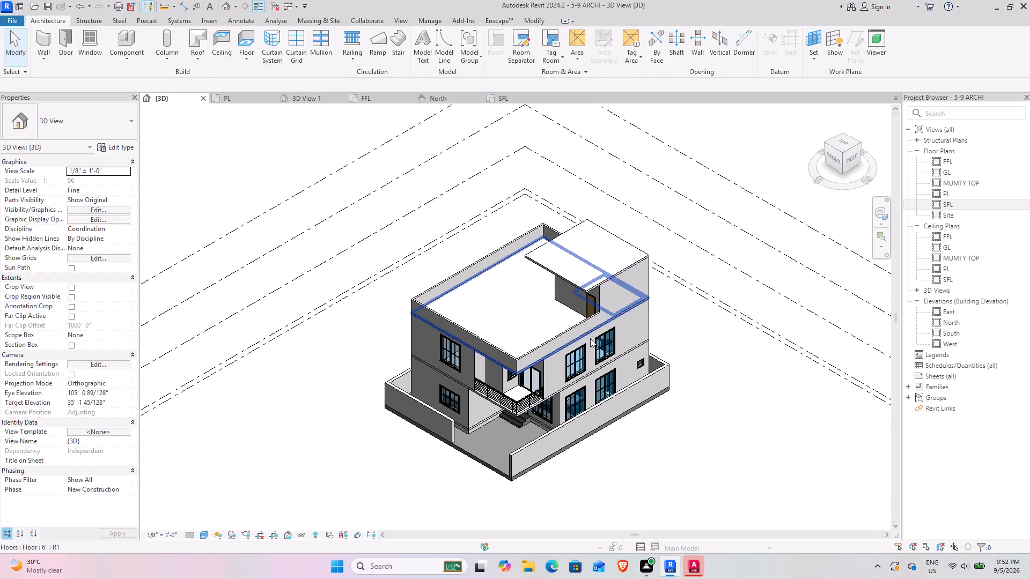
{"action": "left_click", "coordinate": [550, 343]}
{"action": "left_click", "coordinate": [506, 318]}
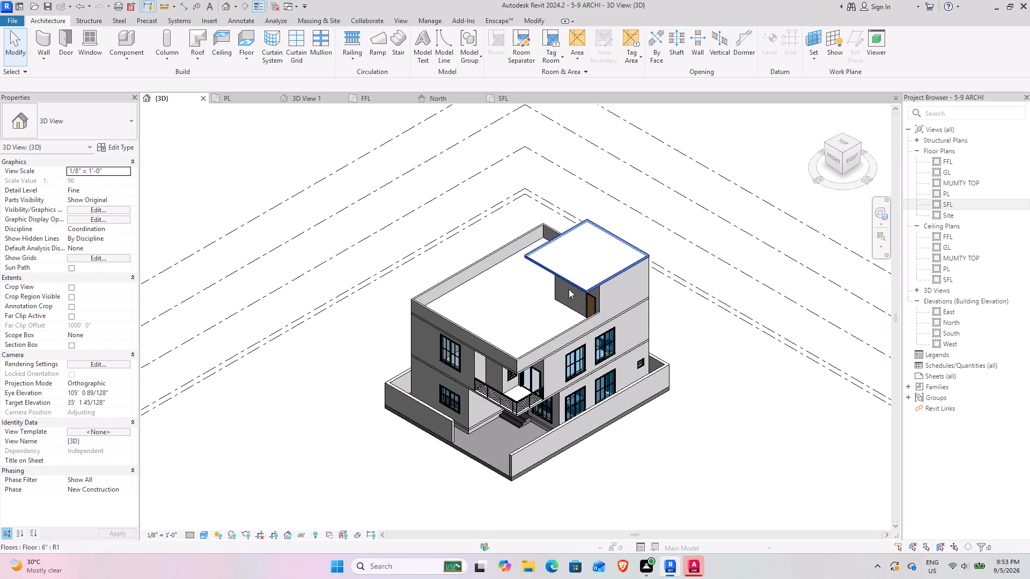
Examine the front and right facades from several angles, checking the ground-floor right wall and the porch beneath the balcony up close.
{"action": "middle_click", "coordinate": [460, 382], "text": "shift"}
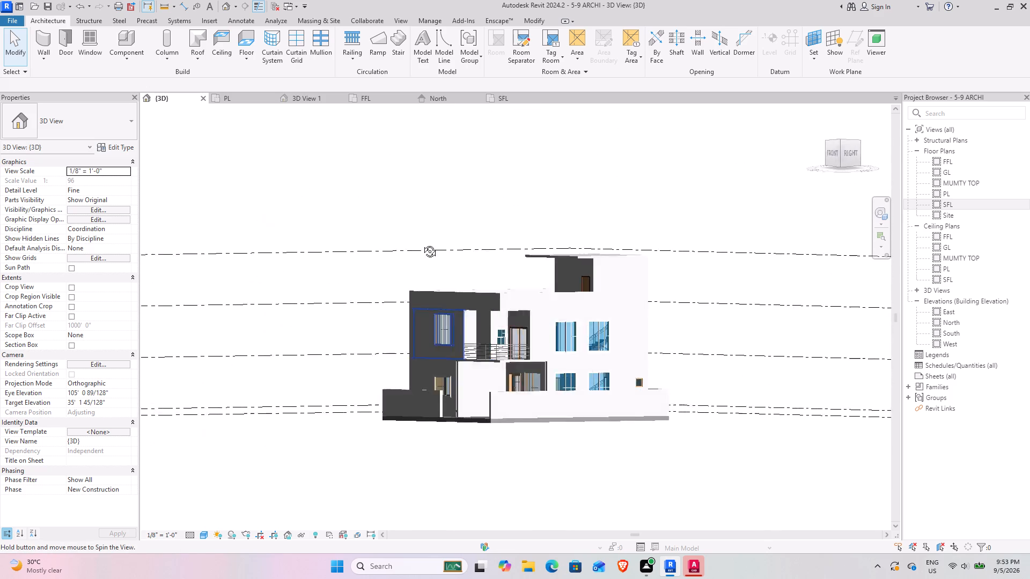
{"action": "scroll", "coordinate": [635, 380], "scroll_direction": "up", "scroll_amount": 3}
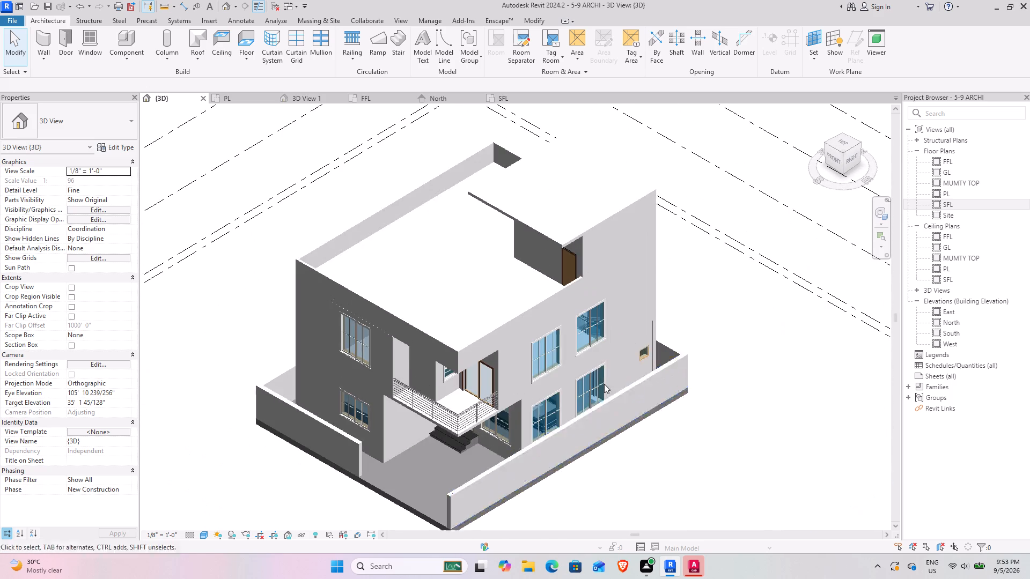
{"action": "middle_click_drag", "start_coordinate": [576, 410], "coordinate": [620, 268], "text": "shift"}
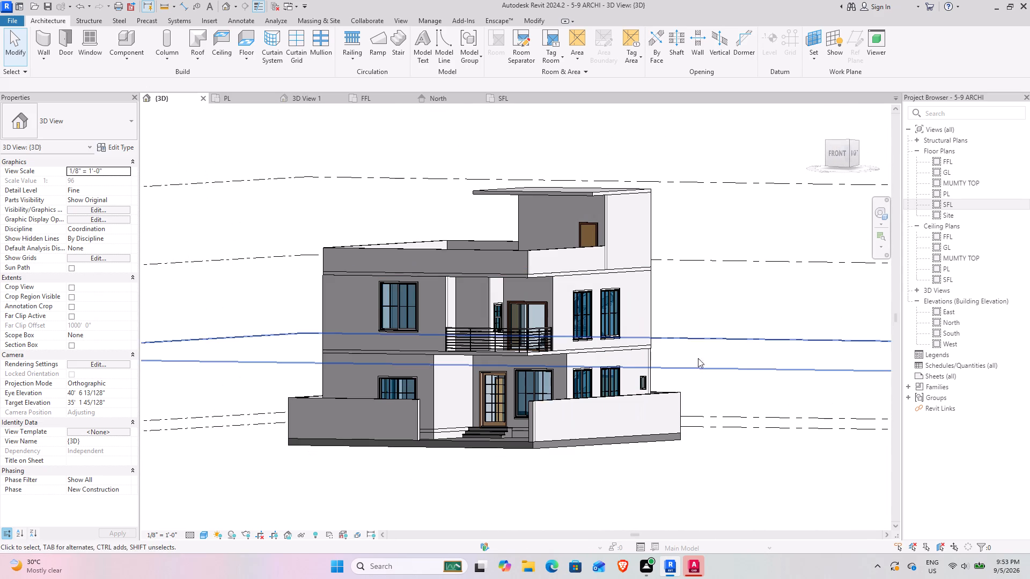
{"action": "left_click", "coordinate": [653, 360]}
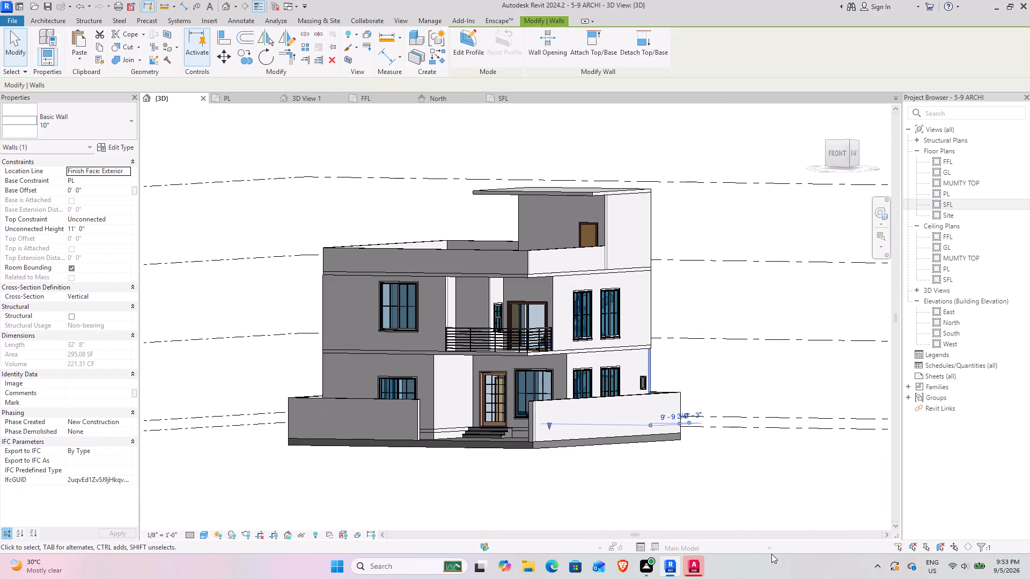
{"action": "left_click", "coordinate": [722, 496]}
{"action": "scroll", "coordinate": [668, 417], "scroll_direction": "down", "scroll_amount": 5}
{"action": "middle_click_drag", "start_coordinate": [687, 414], "coordinate": [442, 417], "text": "shift"}
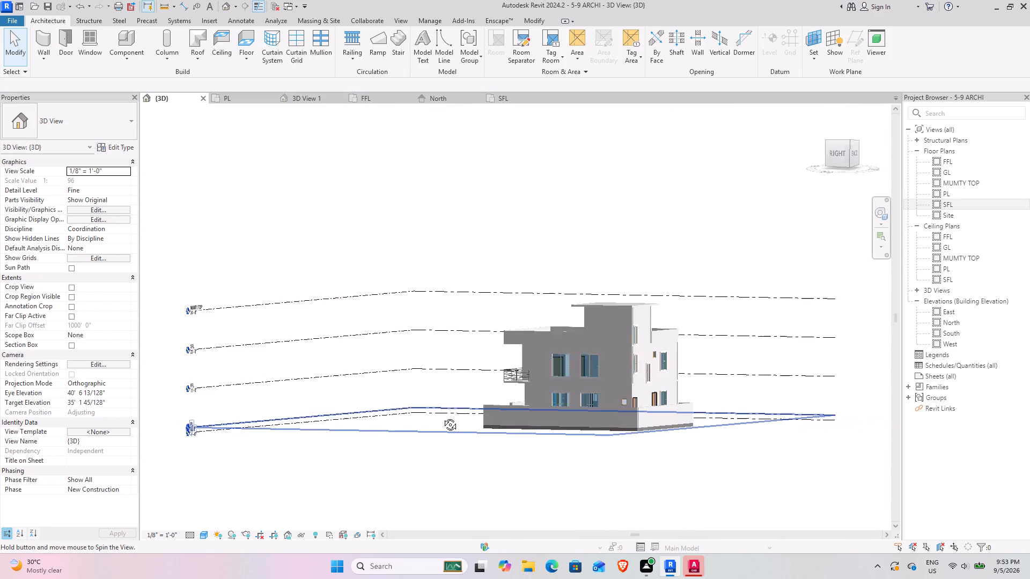
{"action": "middle_click_drag", "start_coordinate": [442, 417], "coordinate": [800, 490], "text": "shift"}
{"action": "middle_click_drag", "start_coordinate": [784, 489], "coordinate": [636, 494], "text": "shift"}
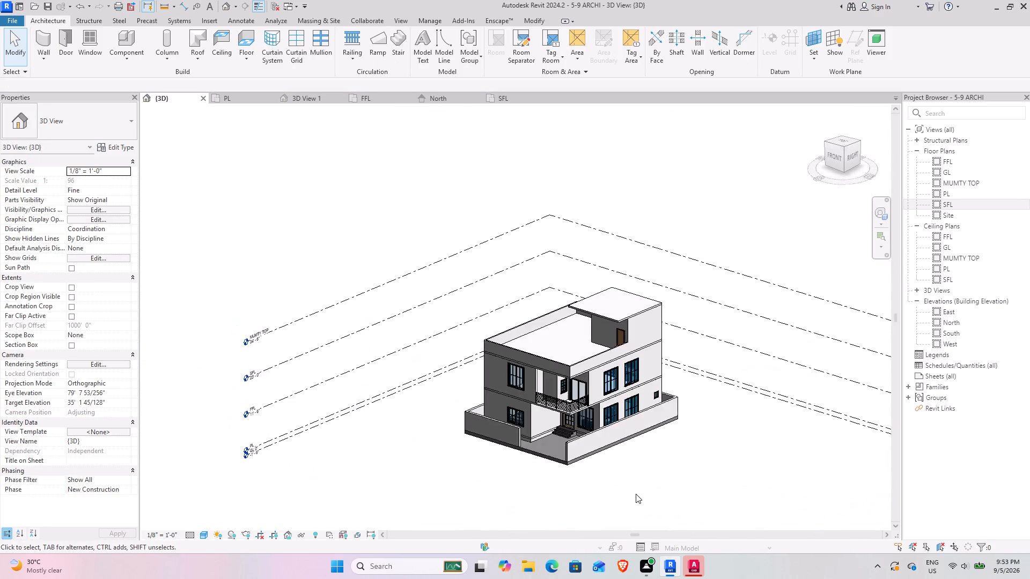
{"action": "middle_click_drag", "start_coordinate": [626, 479], "coordinate": [546, 338]}
{"action": "scroll", "coordinate": [448, 274], "scroll_direction": "up", "scroll_amount": 9}
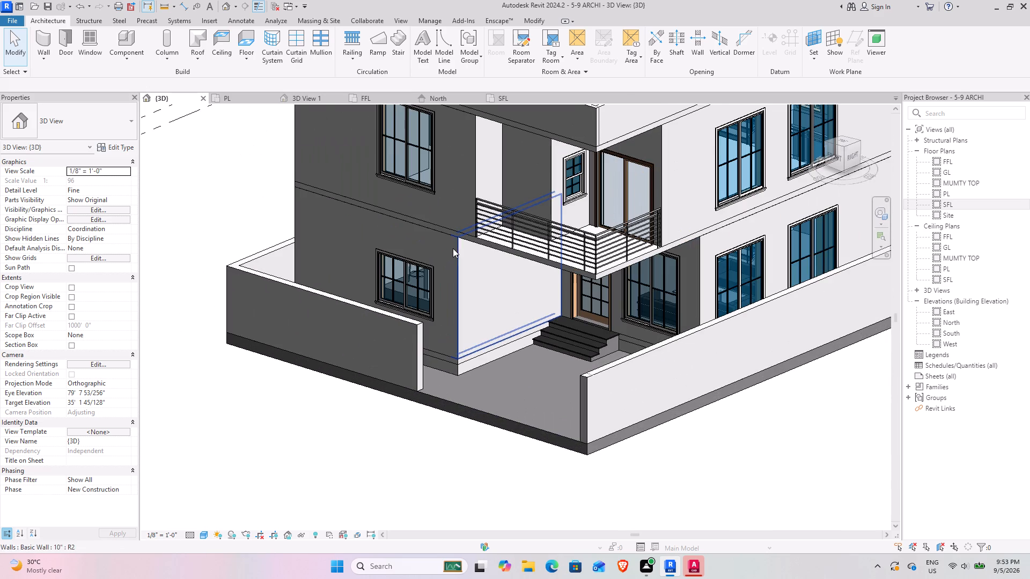
{"action": "left_click", "coordinate": [448, 237]}
{"action": "left_click", "coordinate": [724, 486]}
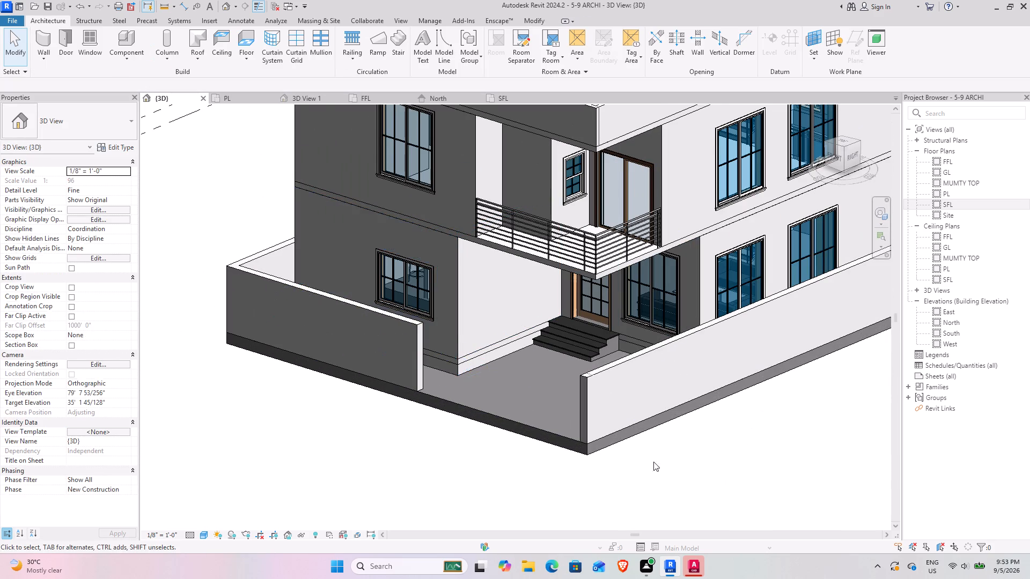
Examine the left facade in 3D, including its walls, window and door openings and the boundary wall.
{"action": "scroll", "coordinate": [394, 315], "scroll_direction": "down", "scroll_amount": 5}
{"action": "middle_click_drag", "start_coordinate": [384, 324], "coordinate": [529, 261], "text": "shift"}
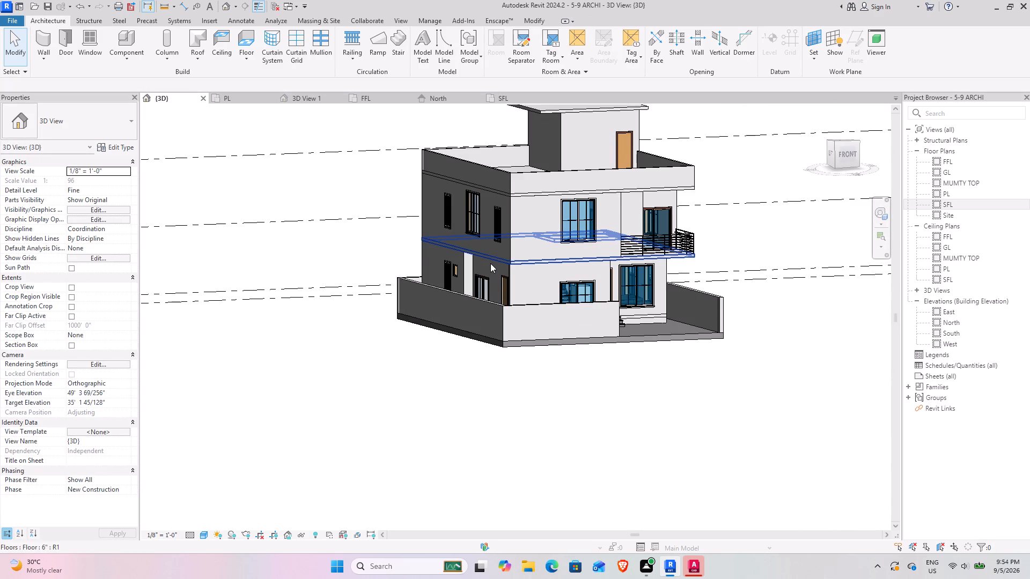
{"action": "middle_click_drag", "start_coordinate": [471, 264], "coordinate": [580, 254], "text": "shift"}
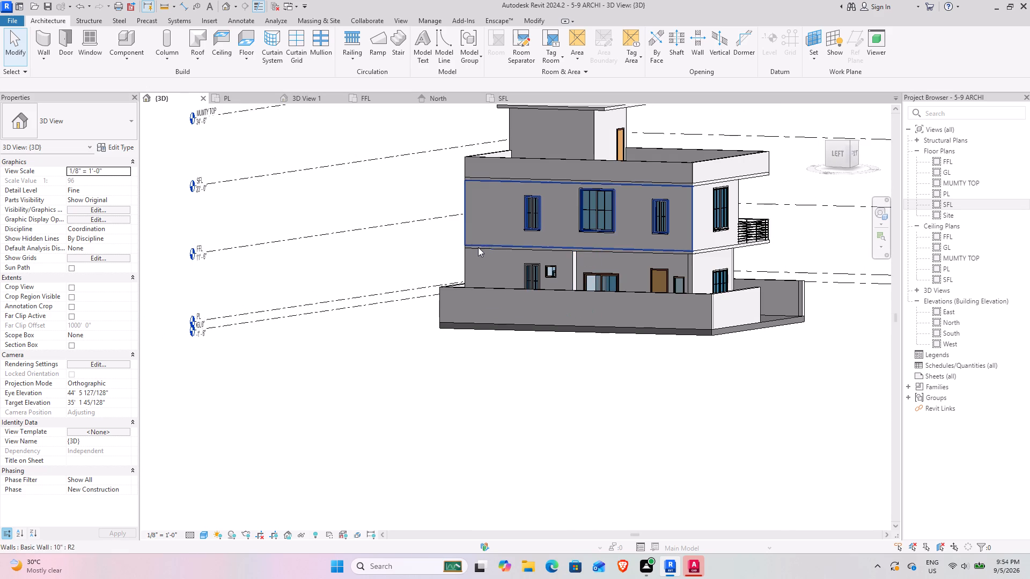
{"action": "left_click", "coordinate": [464, 257]}
{"action": "left_click", "coordinate": [612, 389]}
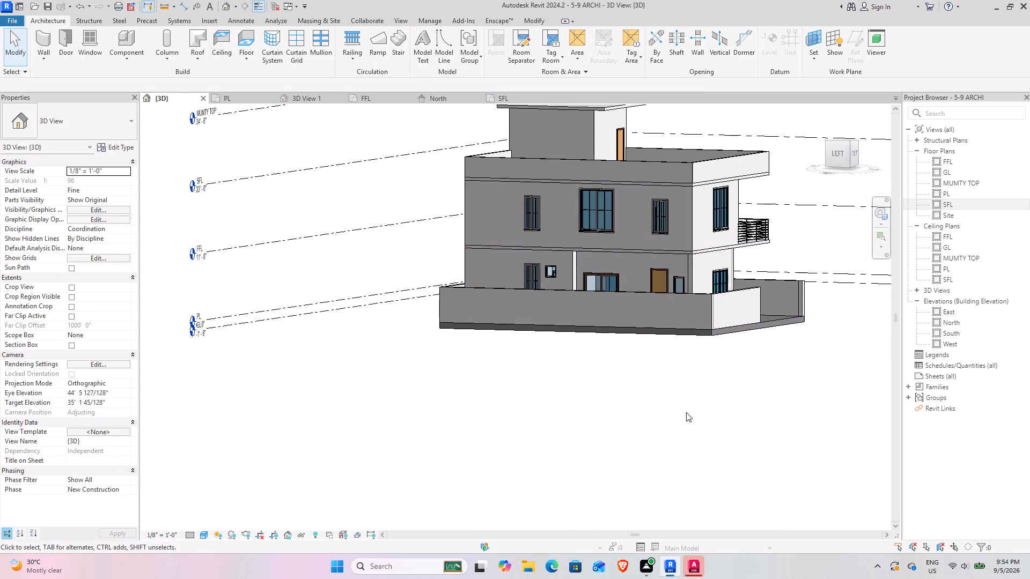
{"action": "left_click", "coordinate": [630, 403]}
Inspect the mumty's roof slab and 10" walls, along with the main roof slab's edge, from the raised front view.
{"action": "scroll", "coordinate": [653, 315], "scroll_direction": "down", "scroll_amount": 2}
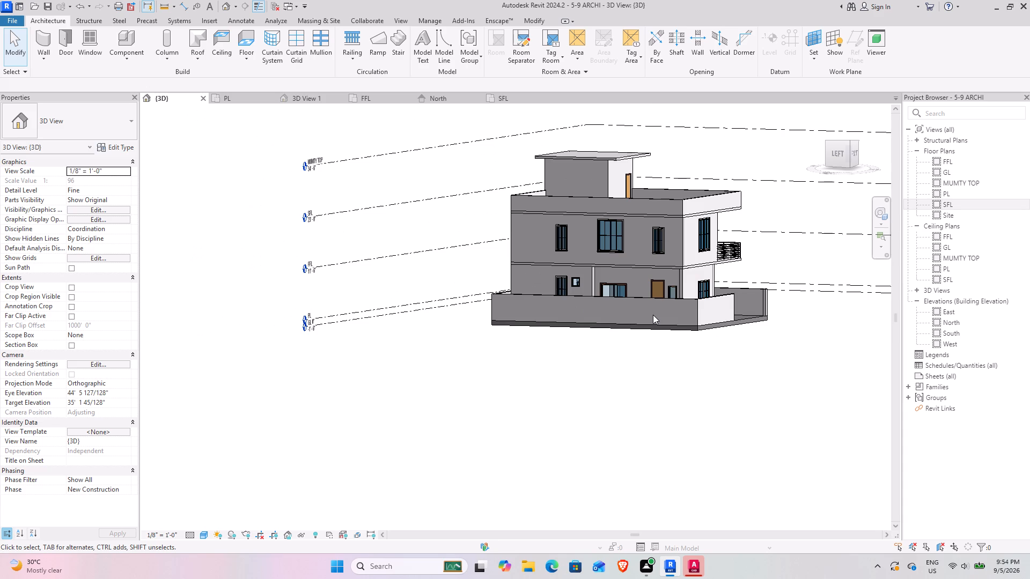
{"action": "middle_click_drag", "start_coordinate": [650, 315], "coordinate": [534, 363], "text": "shift"}
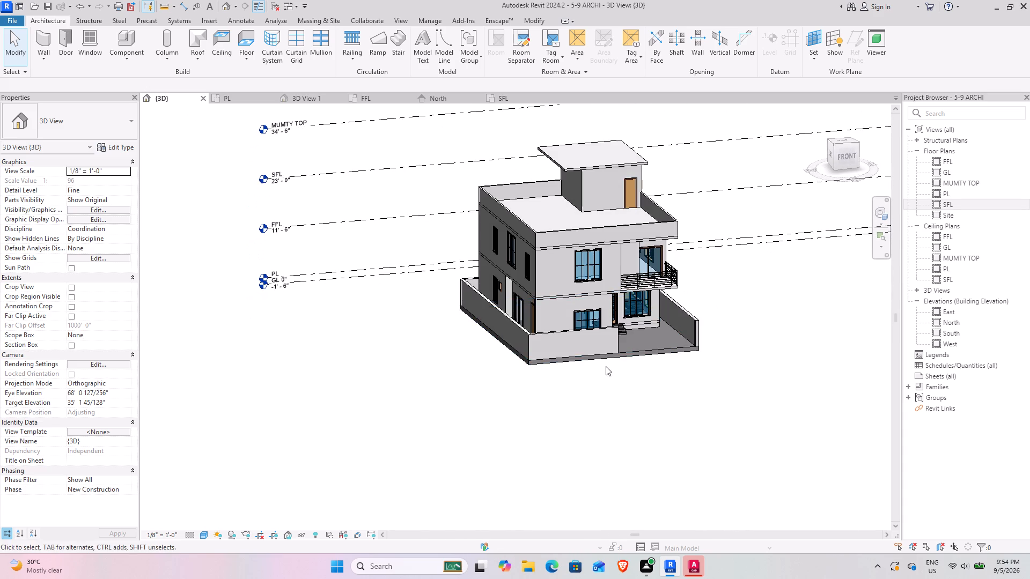
{"action": "middle_click_drag", "start_coordinate": [604, 366], "coordinate": [505, 375], "text": "shift"}
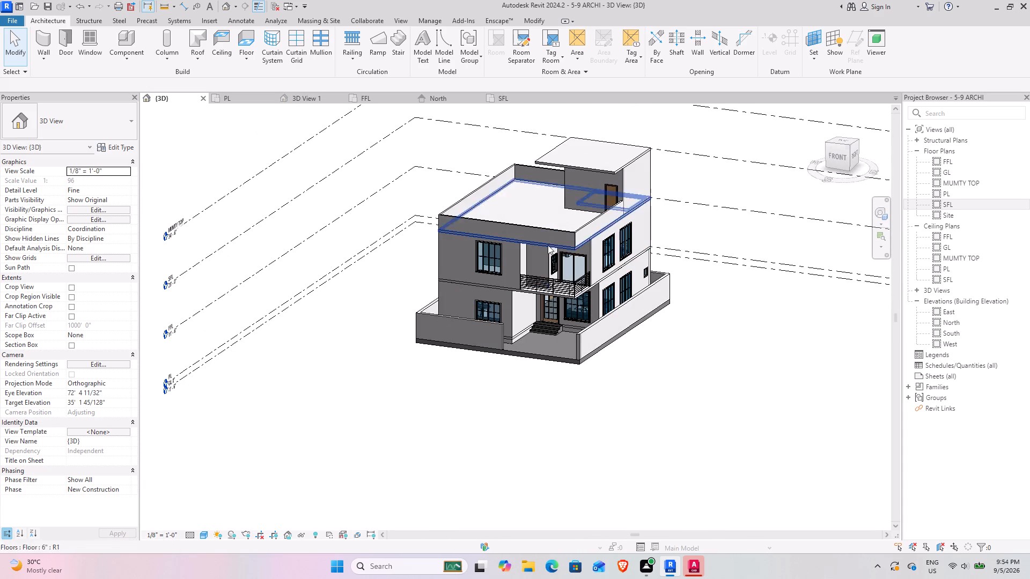
{"action": "left_click", "coordinate": [576, 249]}
{"action": "left_click", "coordinate": [751, 373]}
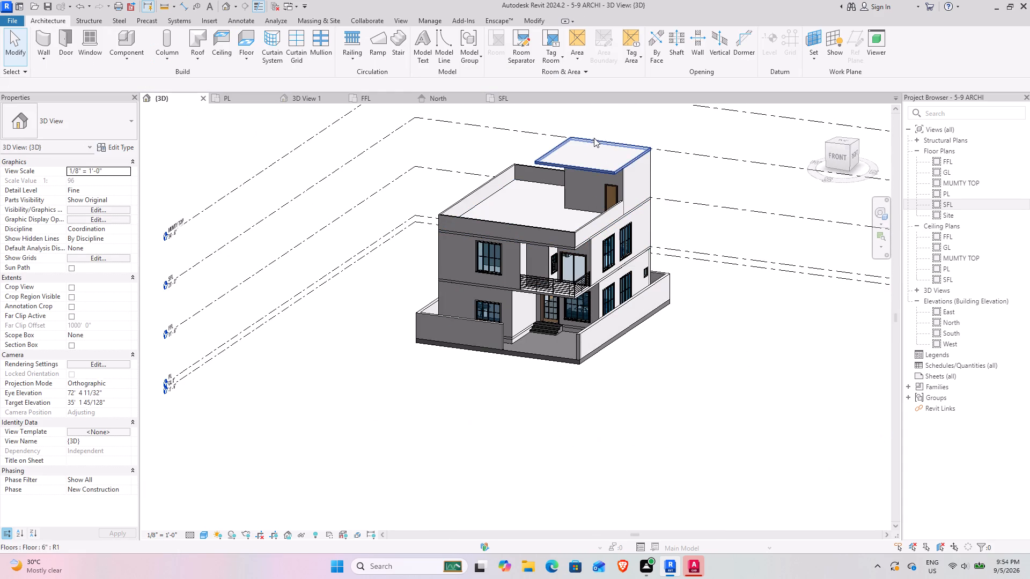
{"action": "left_click", "coordinate": [590, 168]}
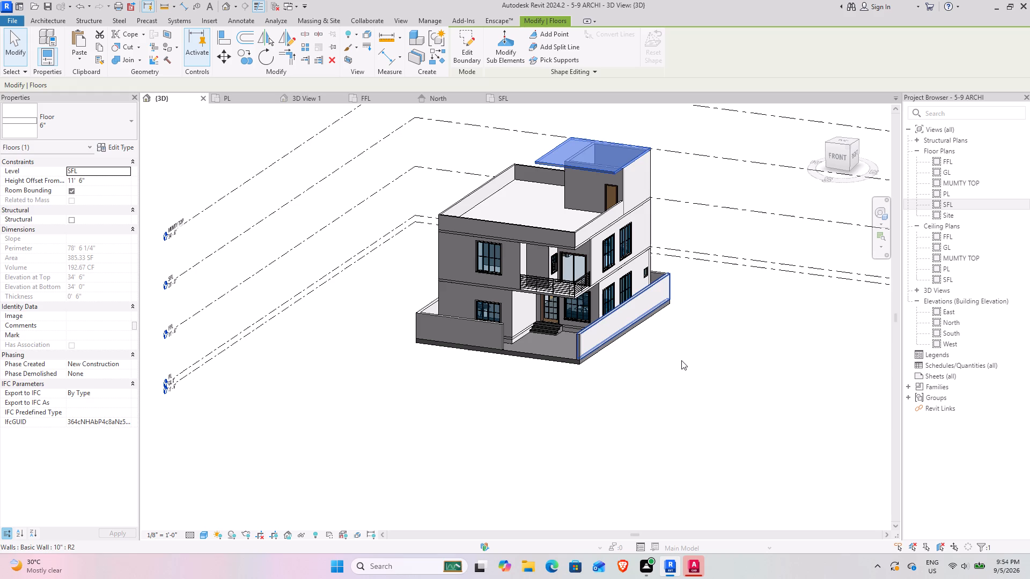
{"action": "left_click", "coordinate": [681, 361]}
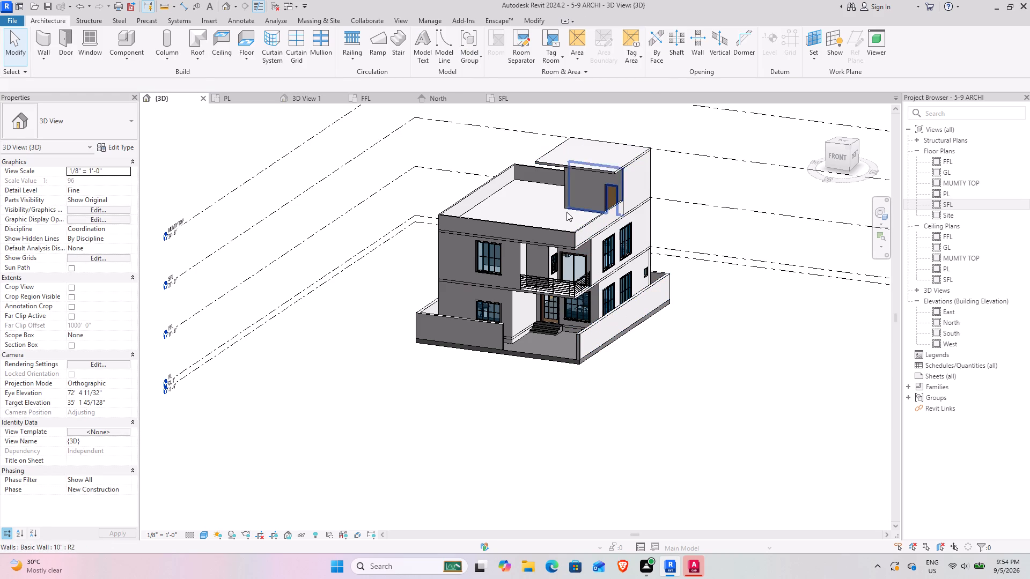
{"action": "left_click", "coordinate": [620, 185]}
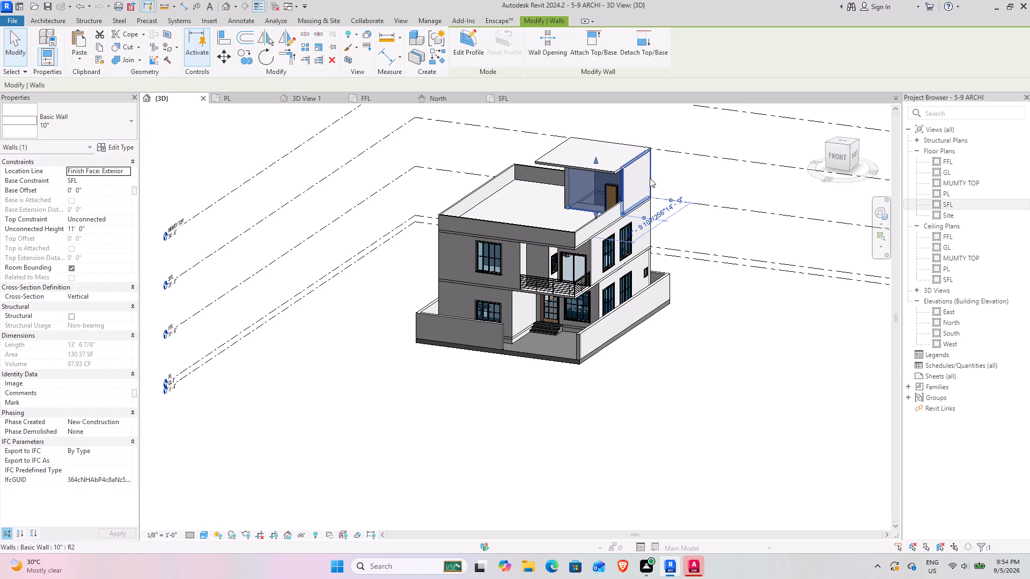
{"action": "left_click", "coordinate": [647, 158]}
{"action": "left_click", "coordinate": [718, 321]}
Examine the right and rear facades from a low angle and the right side from above.
{"action": "middle_click_drag", "start_coordinate": [700, 316], "coordinate": [688, 310], "text": "shift"}
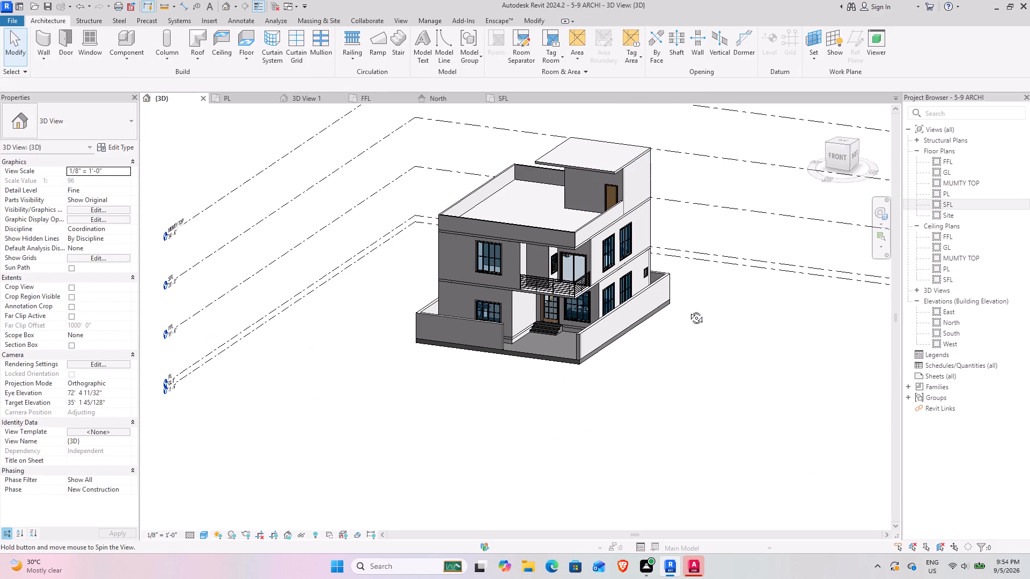
{"action": "middle_click_drag", "start_coordinate": [688, 310], "coordinate": [480, 236], "text": "shift"}
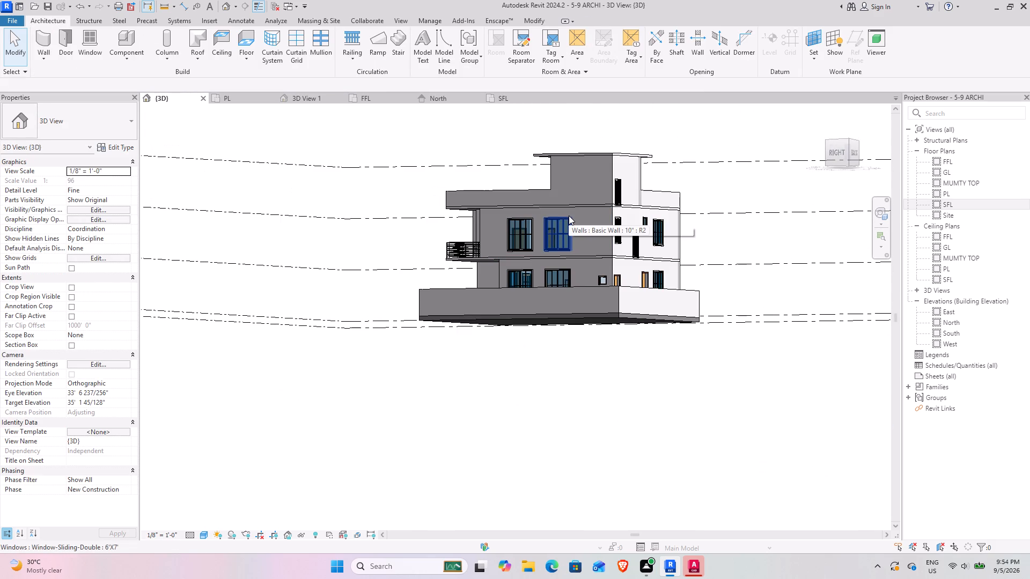
{"action": "middle_click_drag", "start_coordinate": [536, 218], "coordinate": [632, 298], "text": "shift"}
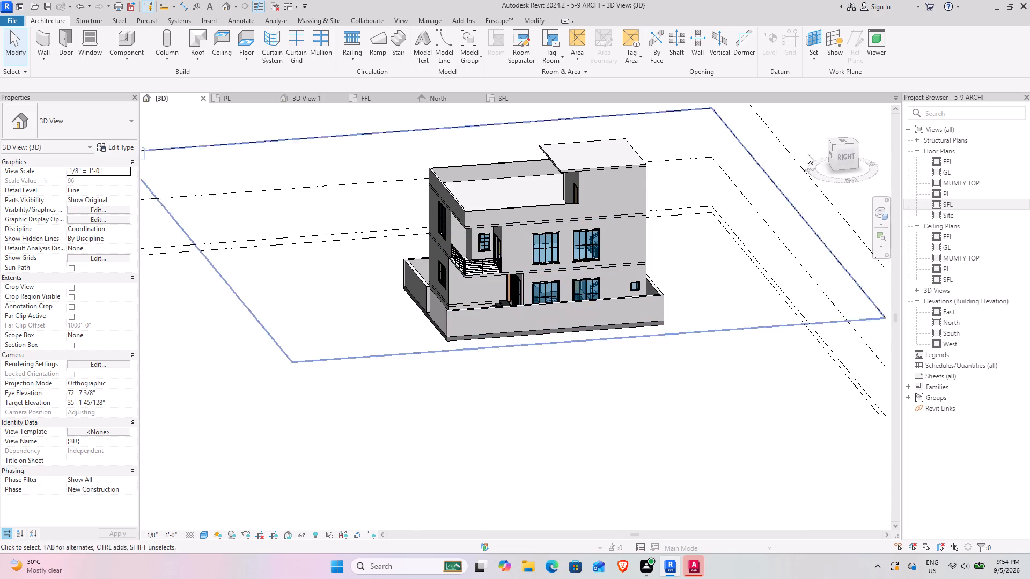
Examine the house from the front-right corner, the right side and above, finishing with a straight front view against the level lines.
{"action": "left_click_drag", "start_coordinate": [834, 146], "coordinate": [181, 158]}
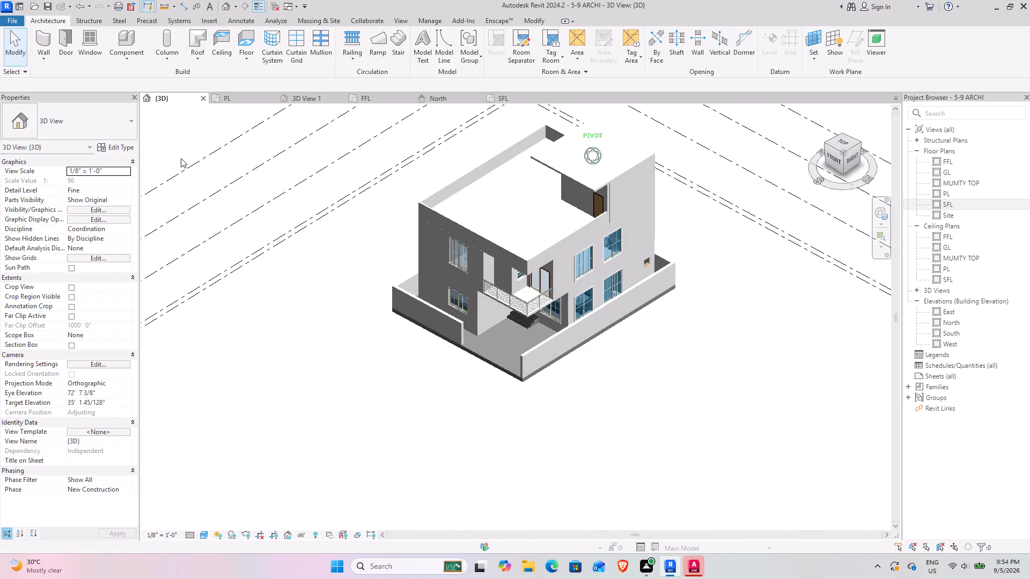
{"action": "left_click_drag", "start_coordinate": [181, 158], "coordinate": [860, 177]}
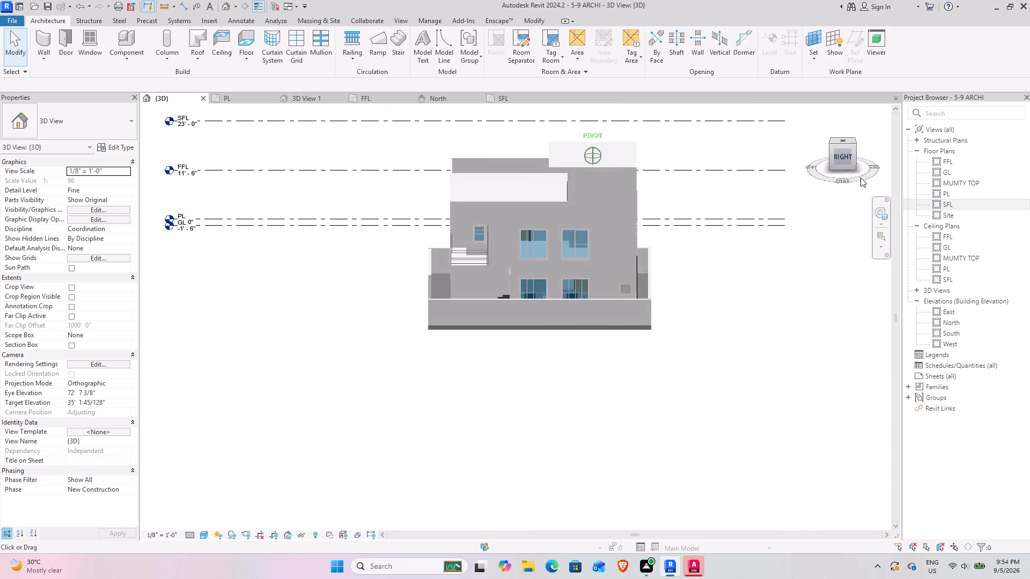
{"action": "left_click_drag", "start_coordinate": [860, 177], "coordinate": [242, 252]}
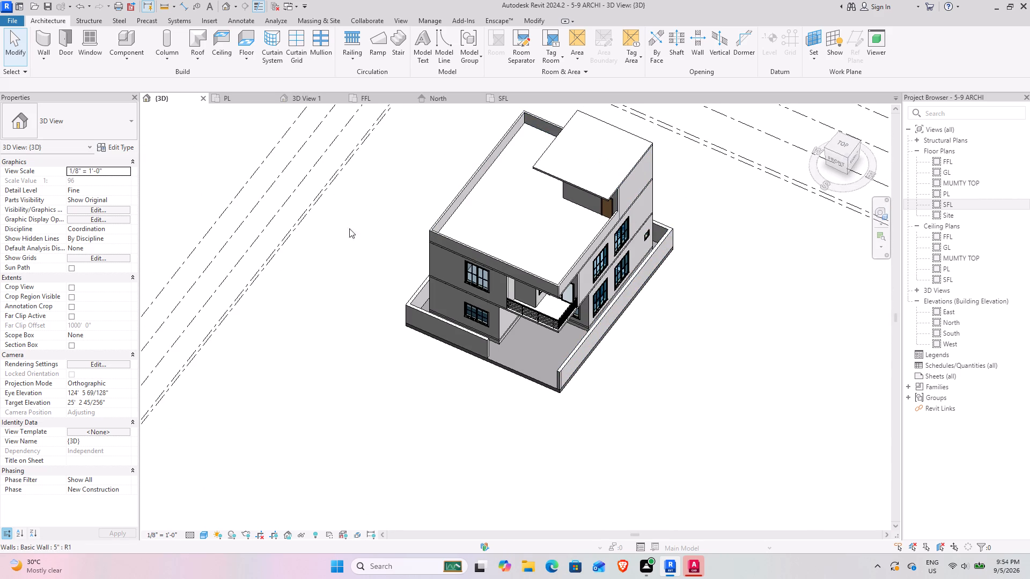
{"action": "scroll", "coordinate": [575, 262], "scroll_direction": "down", "scroll_amount": 5}
{"action": "middle_click_drag", "start_coordinate": [591, 317], "coordinate": [531, 263]}
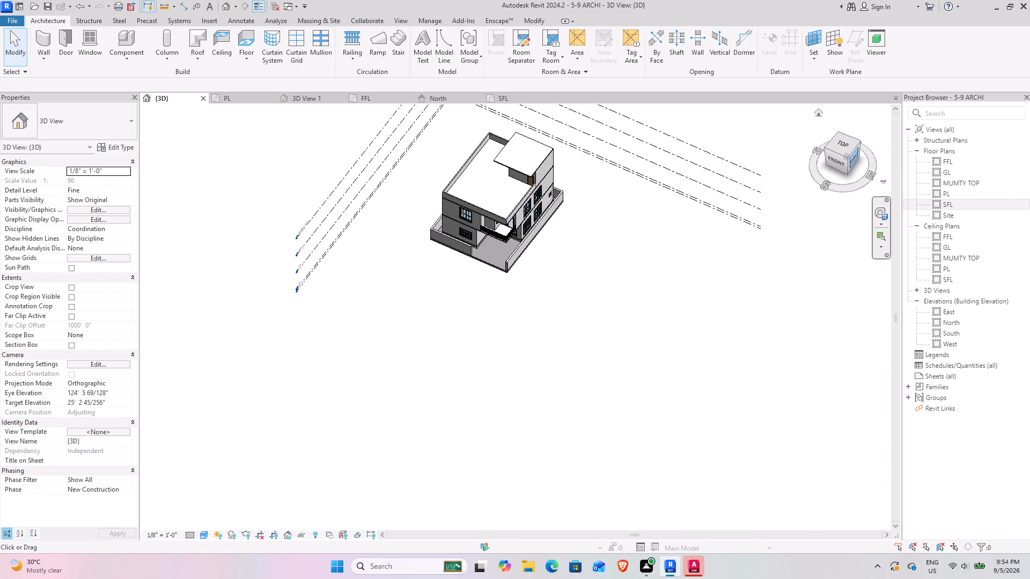
{"action": "left_click", "coordinate": [843, 155]}
{"action": "left_click", "coordinate": [843, 164]}
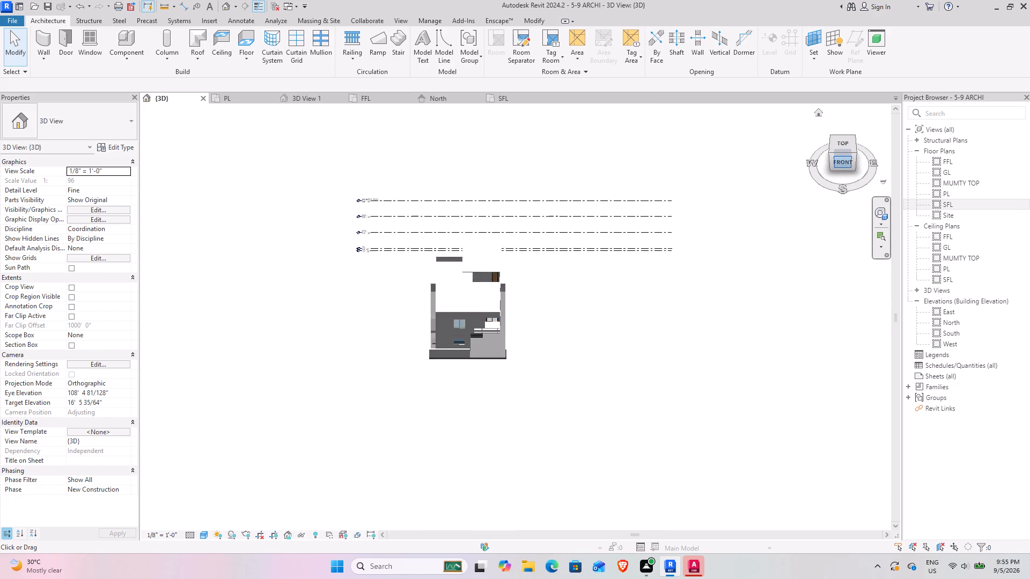
{"action": "scroll", "coordinate": [480, 318], "scroll_direction": "up", "scroll_amount": 5}
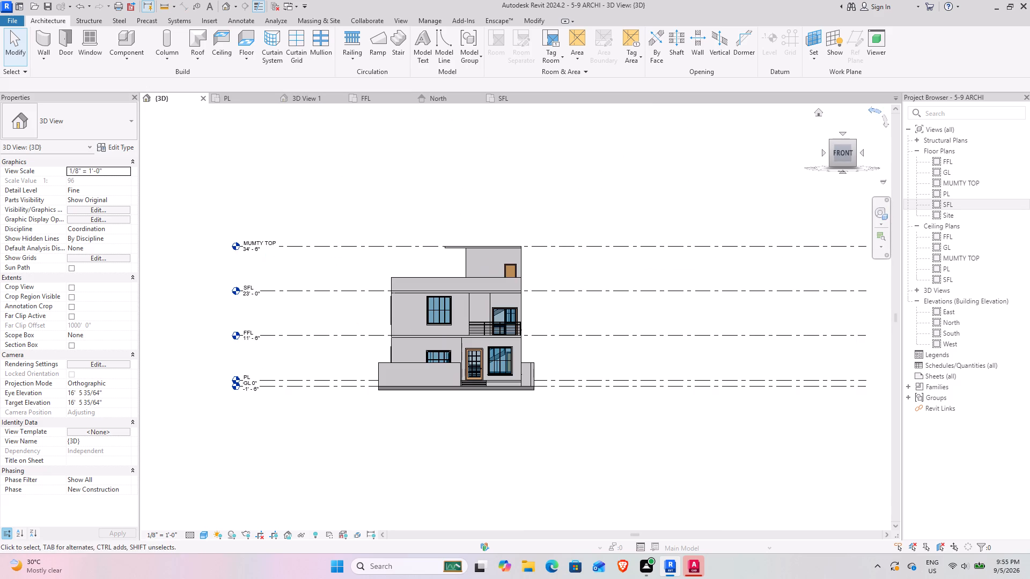
Inspect the main roof slab, the mumty's roof slab and the first-floor slab individually from the raised front-right corner view.
{"action": "left_click_drag", "start_coordinate": [851, 147], "coordinate": [752, 216]}
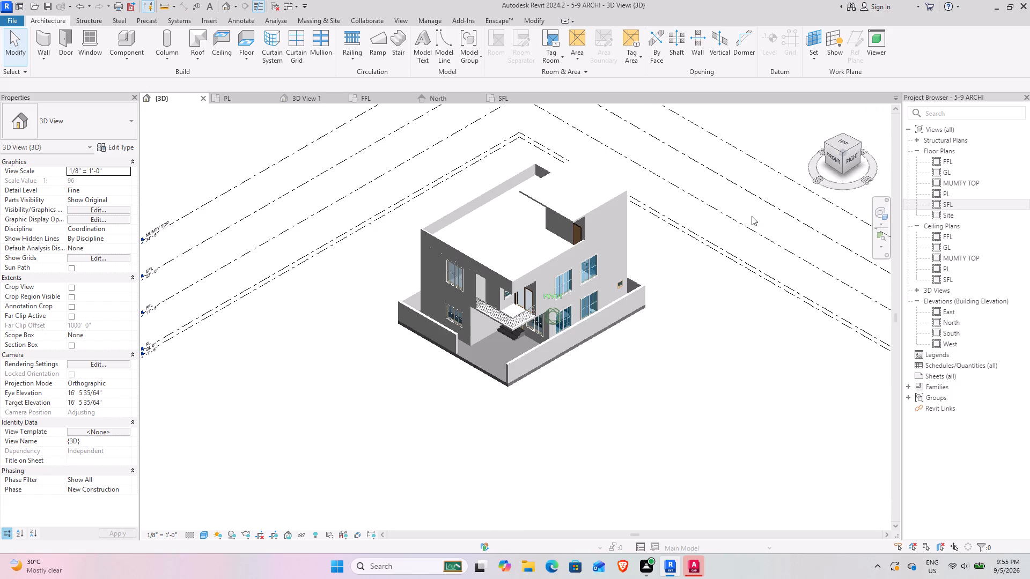
{"action": "left_click_drag", "start_coordinate": [752, 216], "coordinate": [750, 219]}
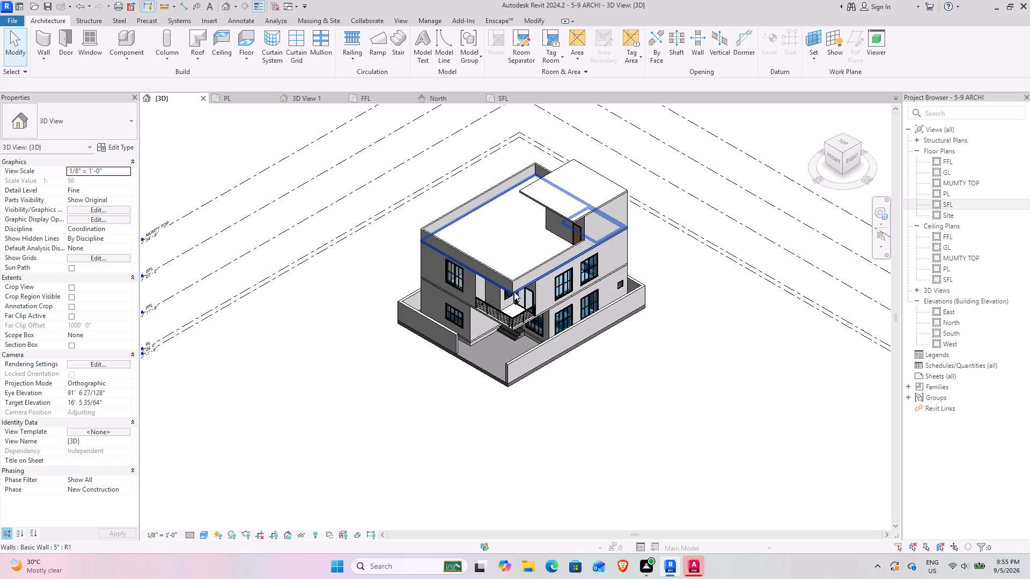
{"action": "left_click", "coordinate": [514, 292]}
{"action": "left_click", "coordinate": [616, 397]}
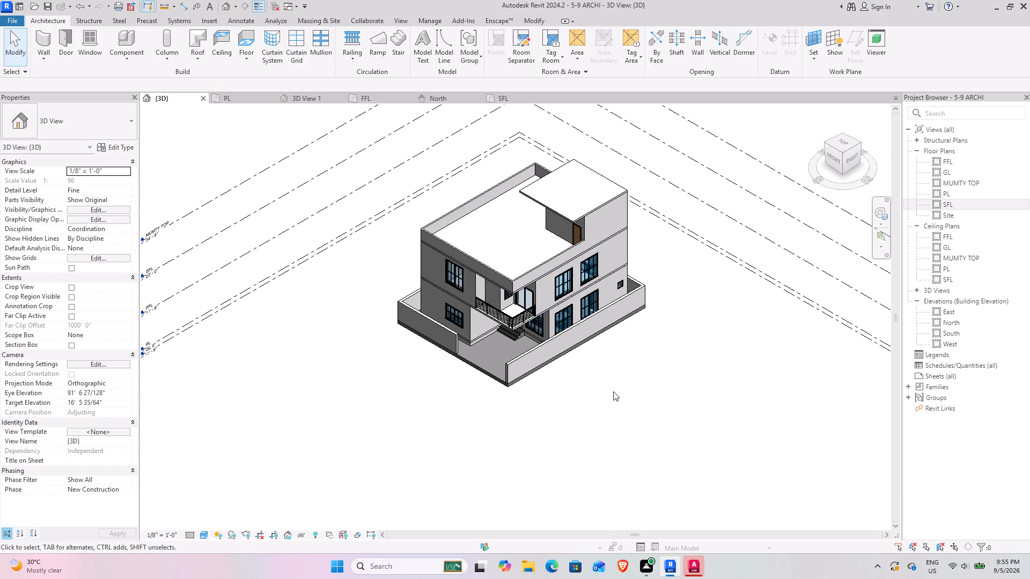
{"action": "left_click", "coordinate": [565, 215]}
{"action": "left_click", "coordinate": [630, 369]}
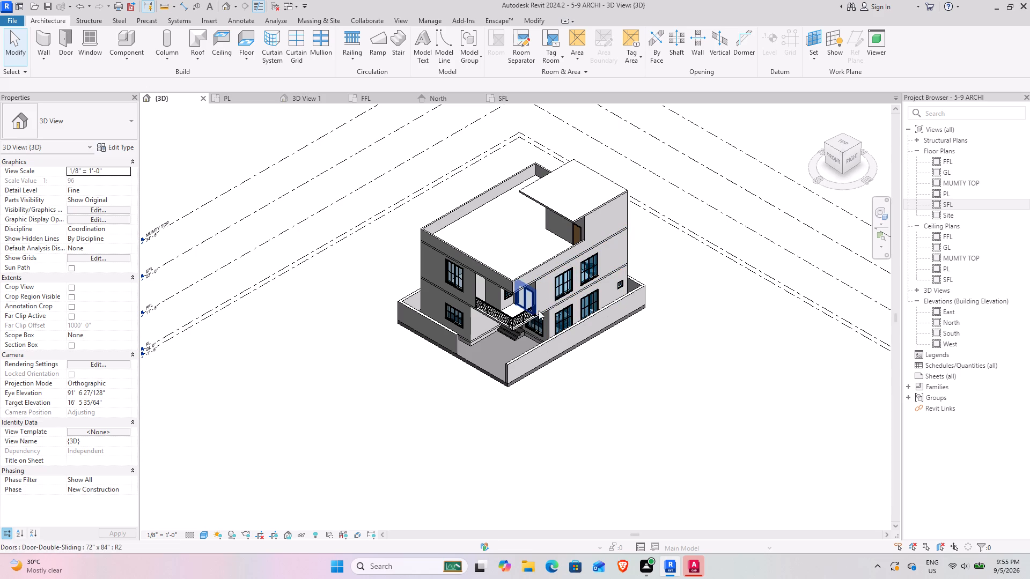
{"action": "left_click", "coordinate": [644, 360]}
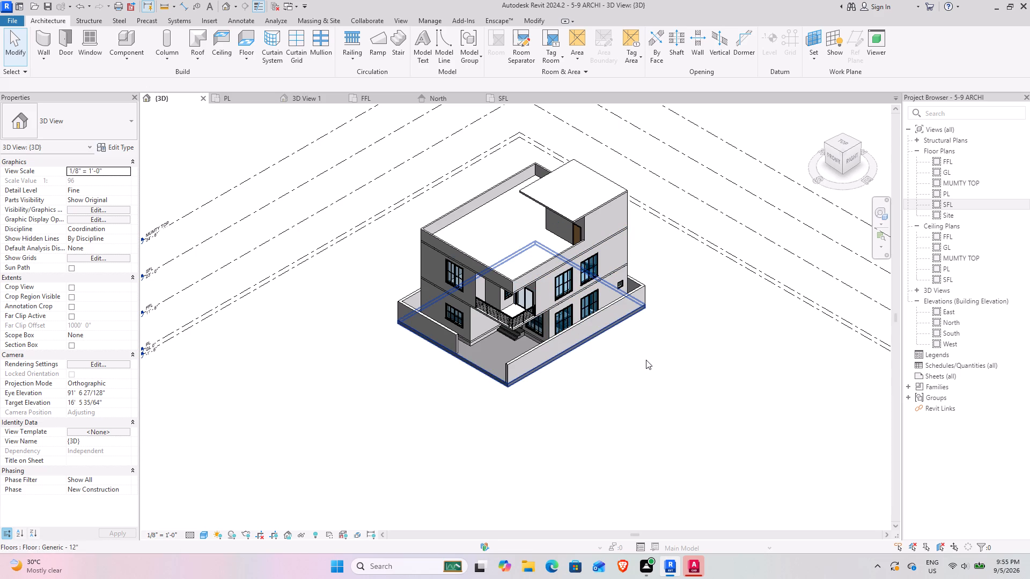
{"action": "left_click", "coordinate": [511, 325]}
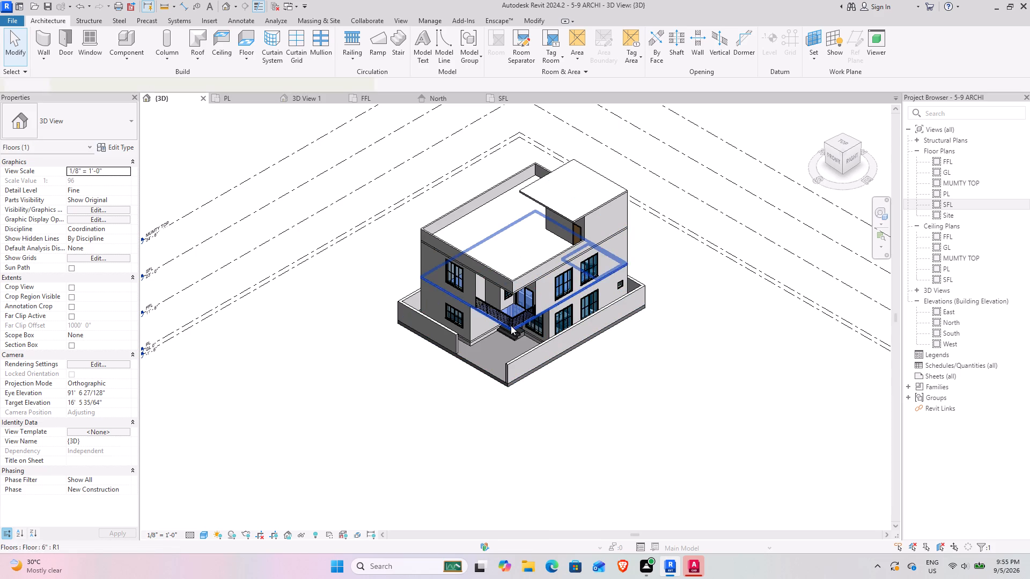
{"action": "left_click", "coordinate": [679, 446]}
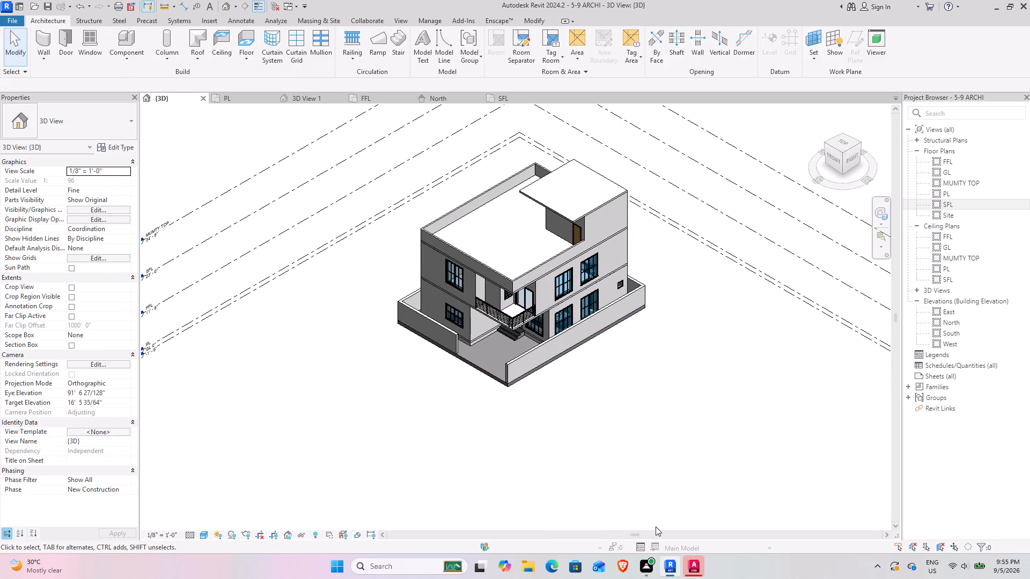
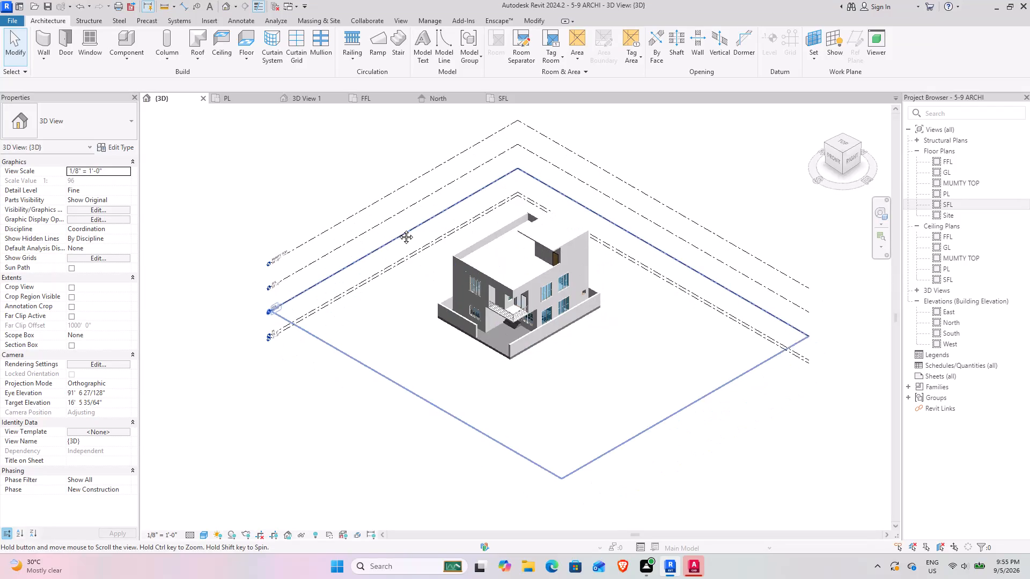
Examine the house from the front-right corner, alternating between raised and low angles, including the mumty, balcony and entrance.
{"action": "scroll", "coordinate": [505, 216], "scroll_direction": "up", "scroll_amount": 4}
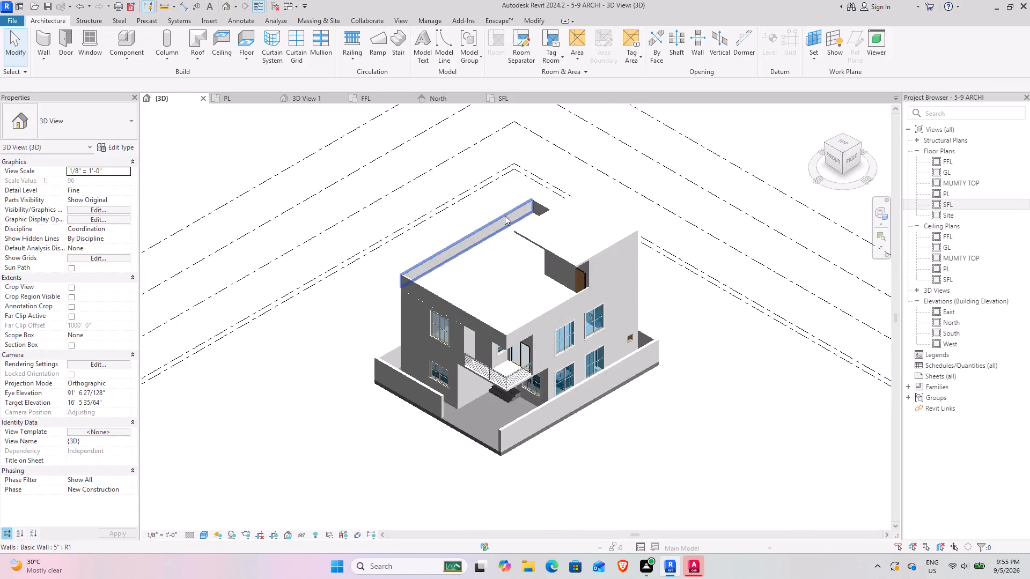
{"action": "scroll", "coordinate": [532, 250], "scroll_direction": "up", "scroll_amount": 3}
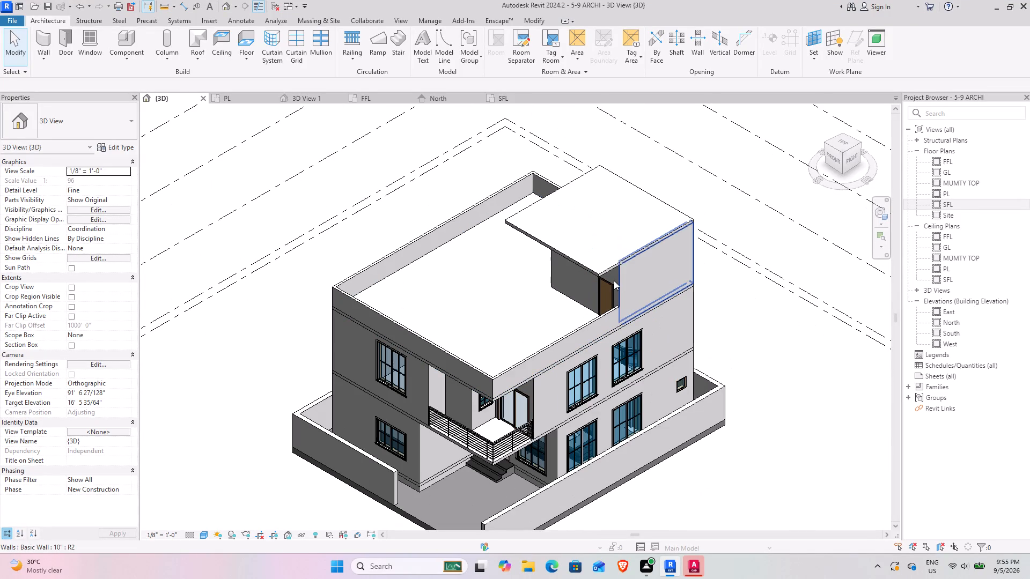
{"action": "left_click", "coordinate": [614, 280]}
{"action": "left_click", "coordinate": [801, 462]}
{"action": "scroll", "coordinate": [547, 365], "scroll_direction": "down", "scroll_amount": 3}
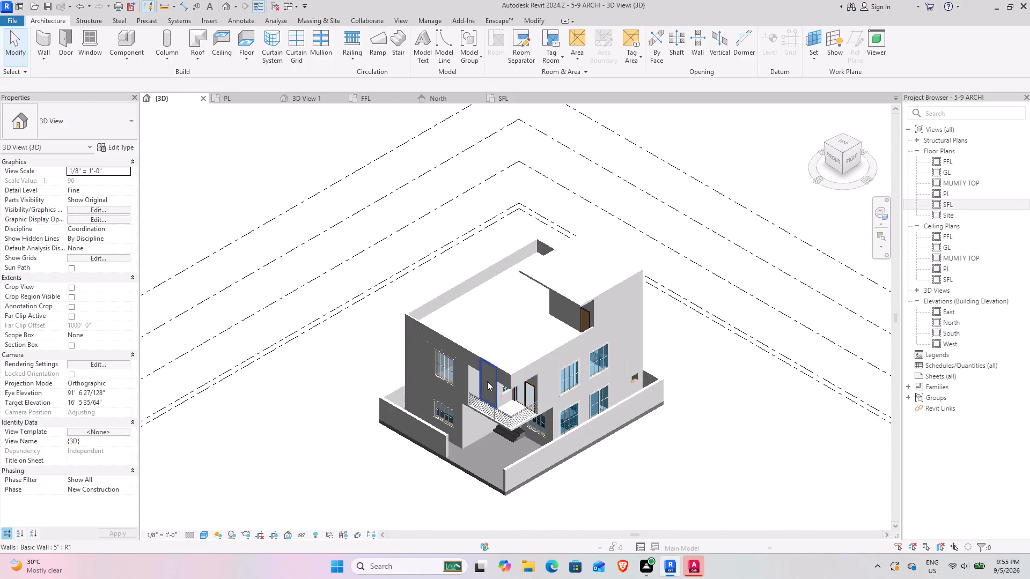
{"action": "left_click_drag", "start_coordinate": [838, 153], "coordinate": [865, 107]}
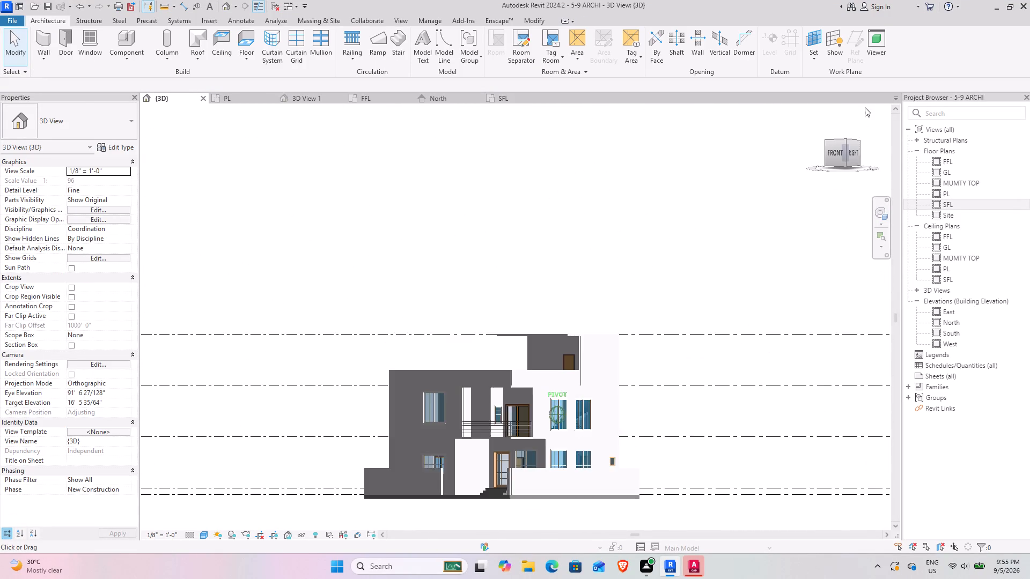
{"action": "left_click_drag", "start_coordinate": [865, 107], "coordinate": [850, 167]}
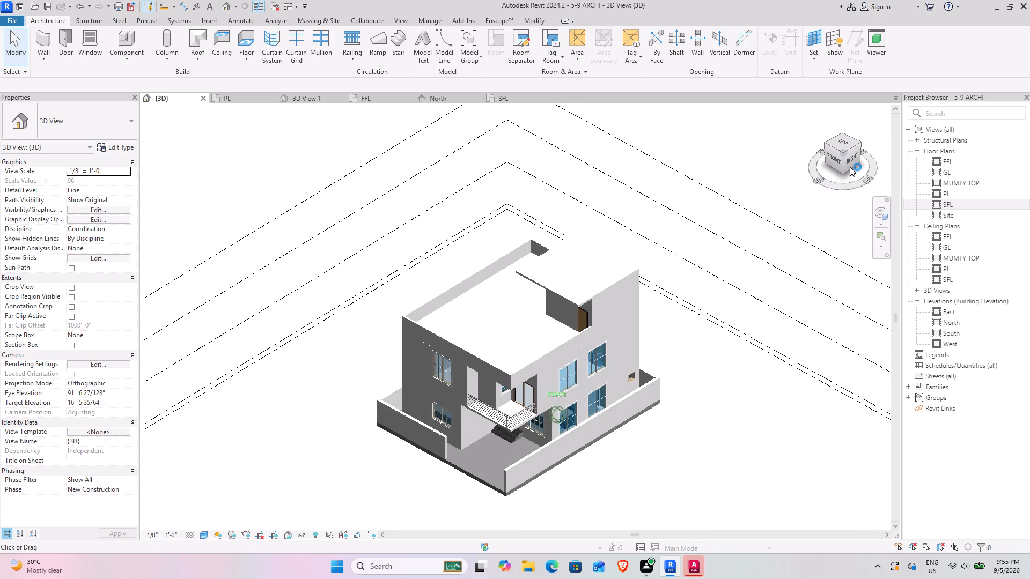
{"action": "left_click_drag", "start_coordinate": [850, 167], "coordinate": [820, 172]}
{"action": "scroll", "coordinate": [543, 446], "scroll_direction": "up", "scroll_amount": 4}
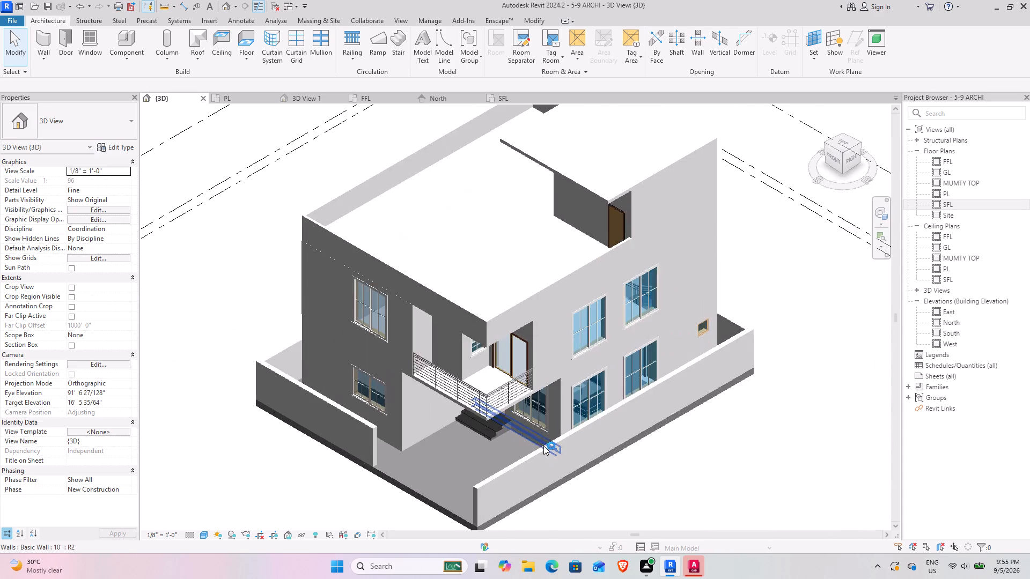
{"action": "middle_click_drag", "start_coordinate": [520, 432], "coordinate": [521, 291]}
{"action": "middle_click_drag", "start_coordinate": [490, 284], "coordinate": [512, 329]}
{"action": "scroll", "coordinate": [706, 413], "scroll_direction": "down", "scroll_amount": 3}
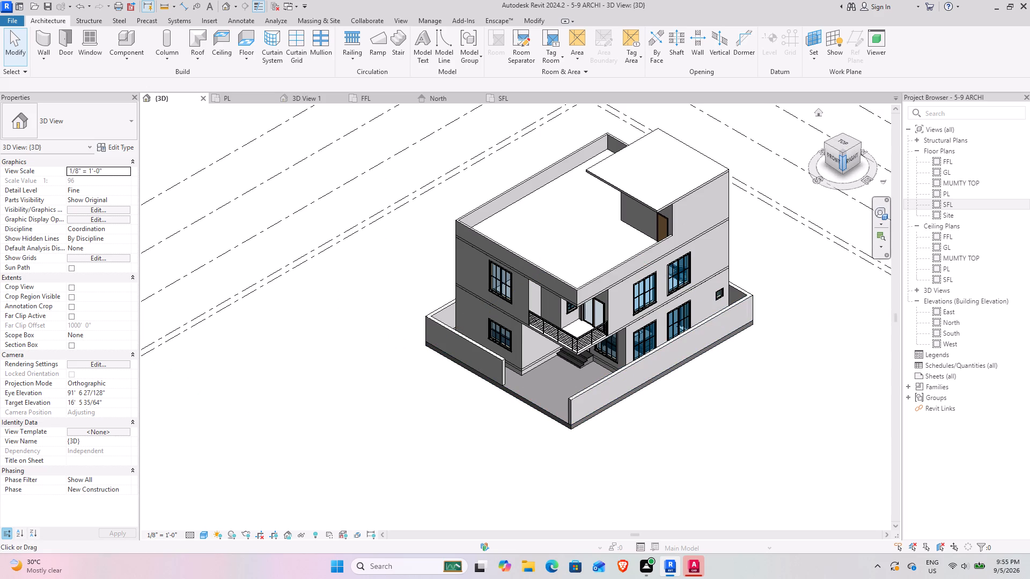
{"action": "left_click_drag", "start_coordinate": [844, 159], "coordinate": [810, 144]}
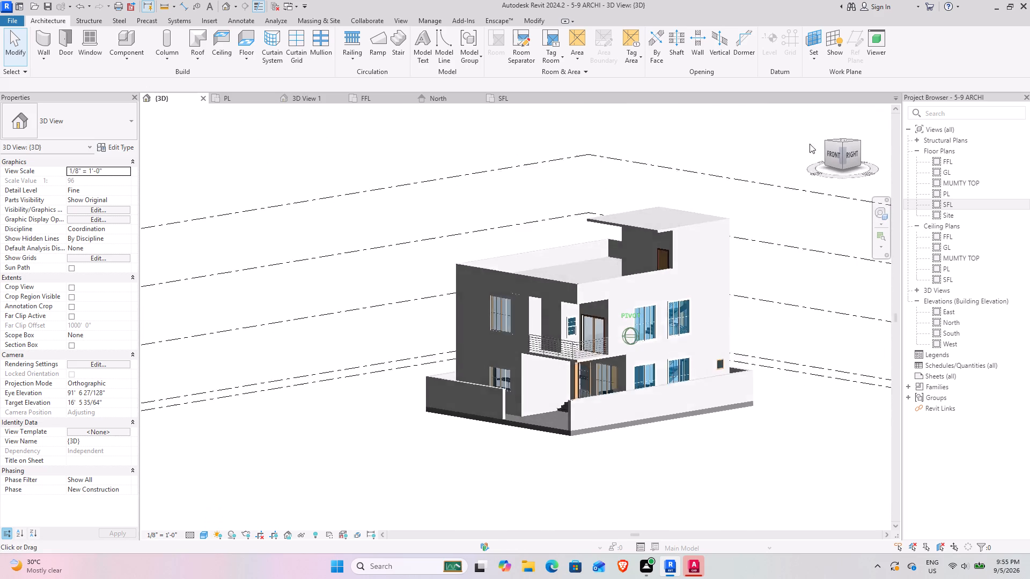
{"action": "left_click_drag", "start_coordinate": [810, 144], "coordinate": [866, 164]}
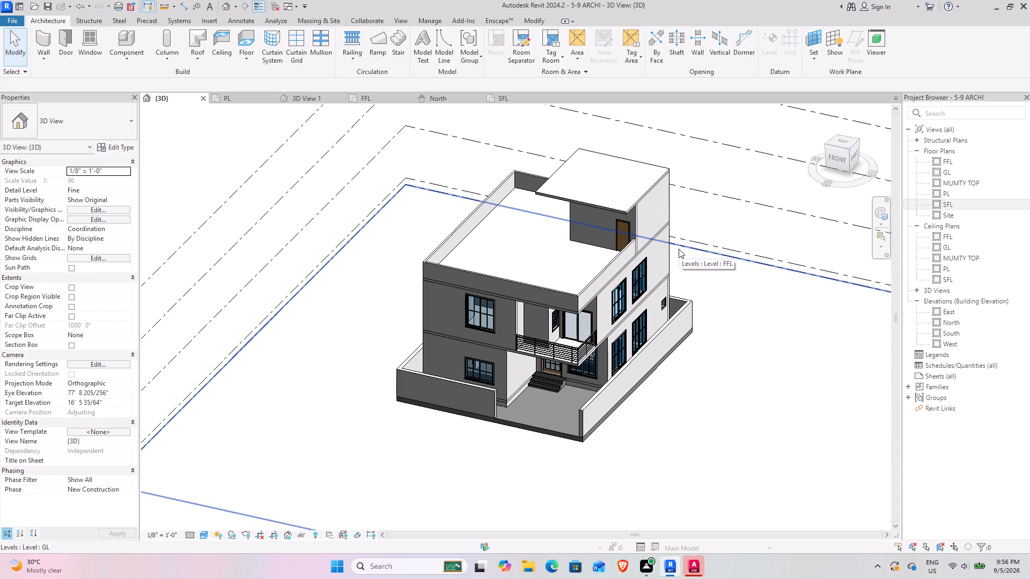
Inspect the 6" main roof slab and dismiss the save reminder without saving the project.
{"action": "left_click", "coordinate": [562, 310]}
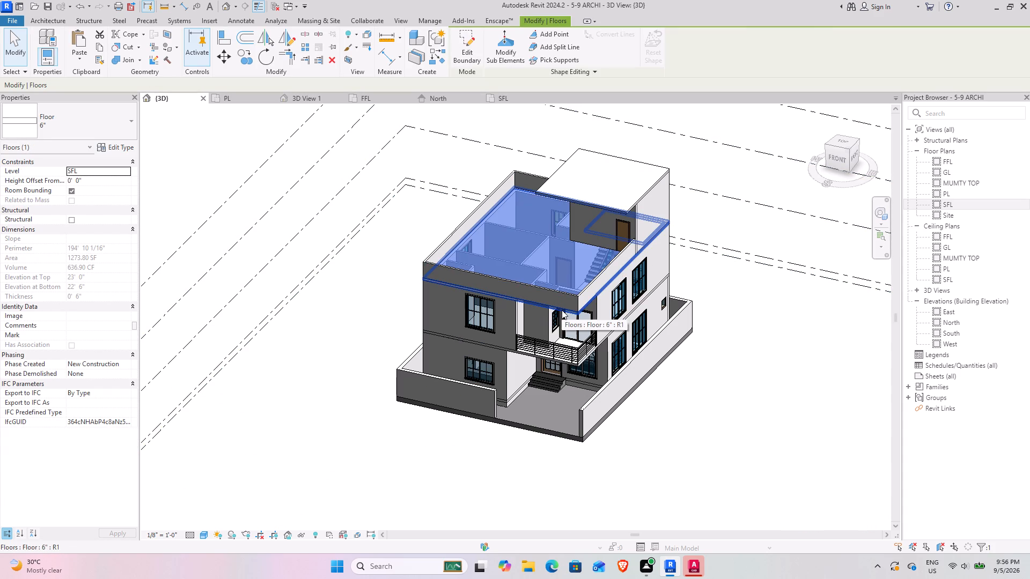
{"action": "key", "text": "Escape"}
{"action": "key", "text": "Escape"}
{"action": "left_click", "coordinate": [562, 310]}
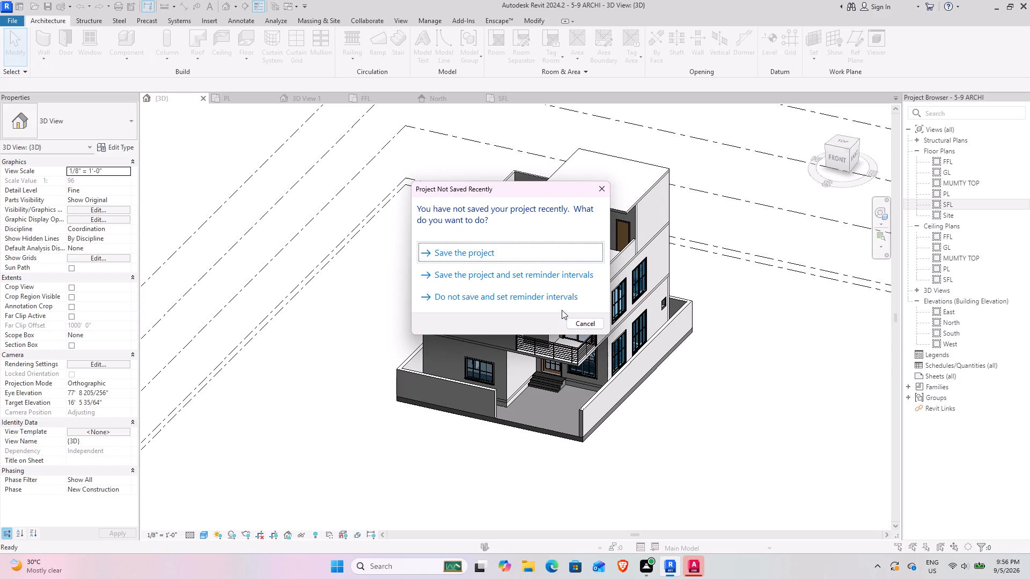
{"action": "left_click", "coordinate": [596, 327]}
{"action": "key", "text": "Escape"}
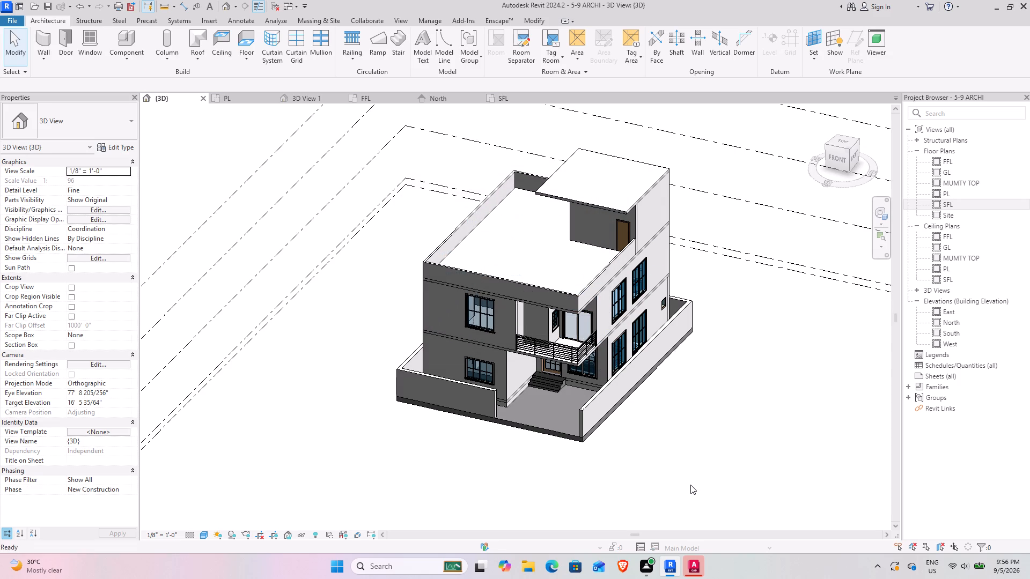
Inspect the balcony's double sliding door, the right boundary wall and the 12" ground slab individually.
{"action": "left_click", "coordinate": [582, 318]}
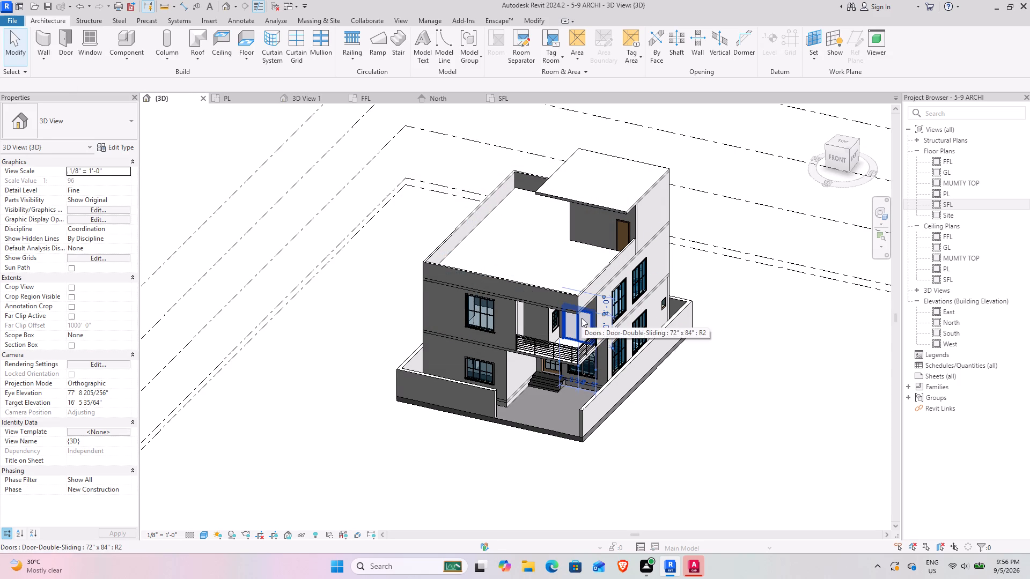
{"action": "left_click", "coordinate": [687, 442]}
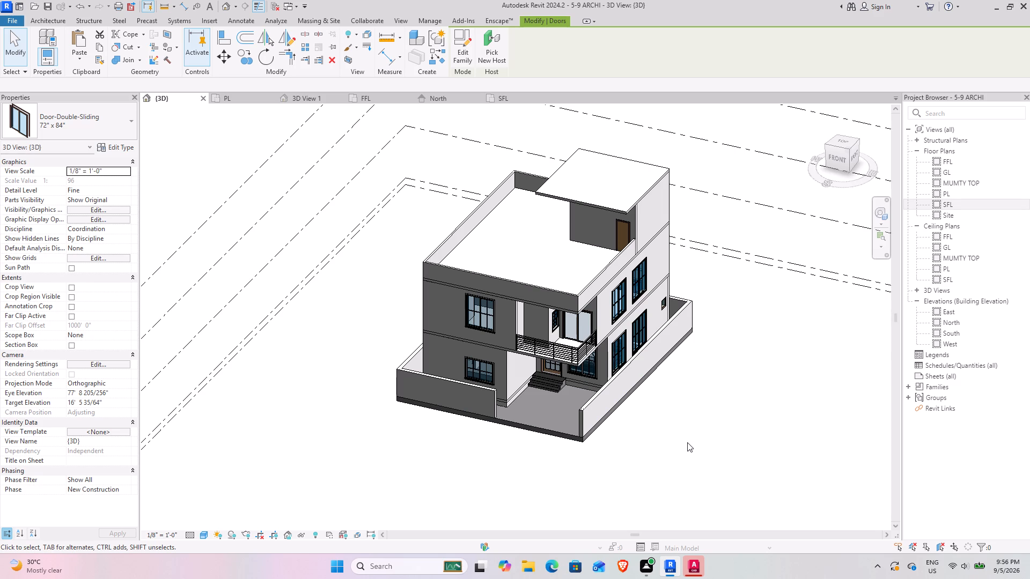
{"action": "left_click", "coordinate": [604, 385]}
{"action": "left_click", "coordinate": [643, 416]}
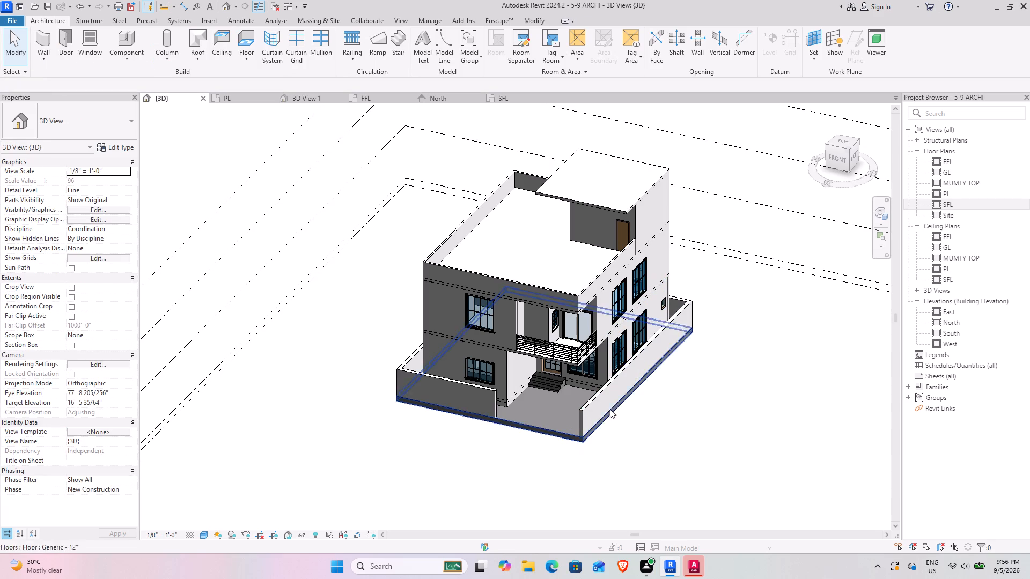
{"action": "left_click", "coordinate": [597, 427]}
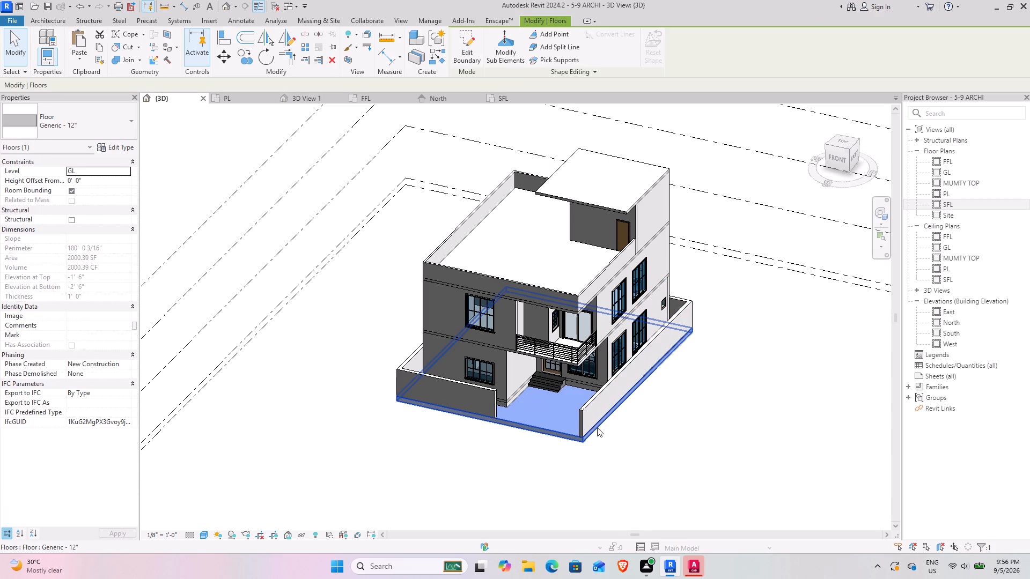
{"action": "left_click", "coordinate": [616, 445]}
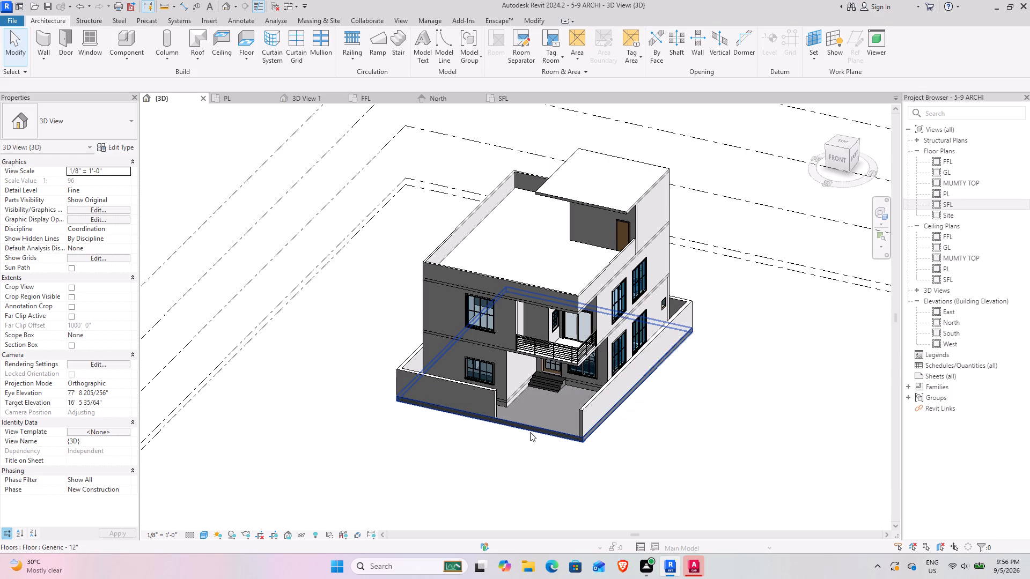
{"action": "left_click", "coordinate": [530, 432]}
{"action": "left_click", "coordinate": [556, 463]}
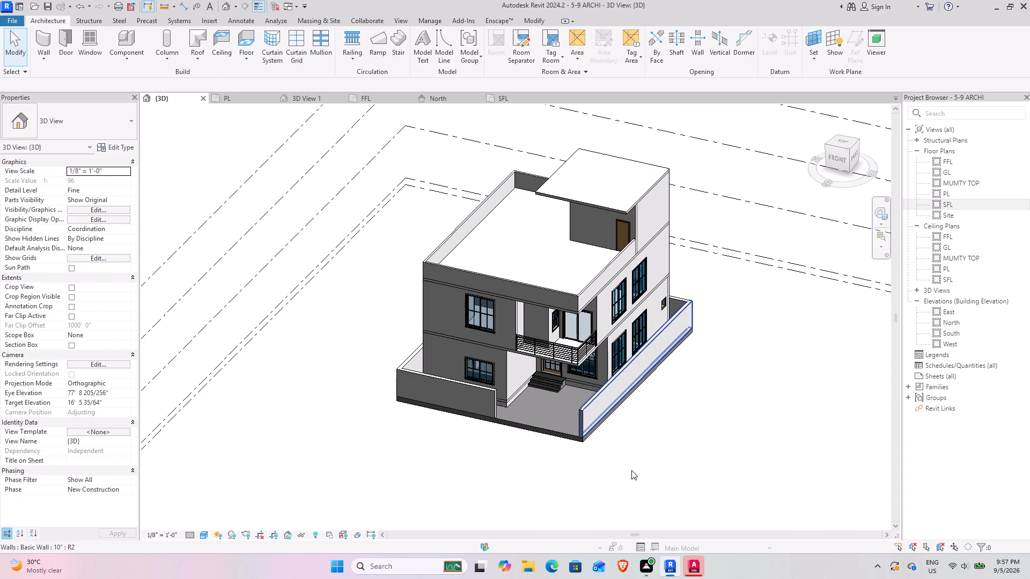
Examine the front boundary wall's opening, the entrance steps and the balcony up close, from above and at a level angle.
{"action": "scroll", "coordinate": [543, 389], "scroll_direction": "up", "scroll_amount": 3}
{"action": "scroll", "coordinate": [555, 448], "scroll_direction": "up", "scroll_amount": 4}
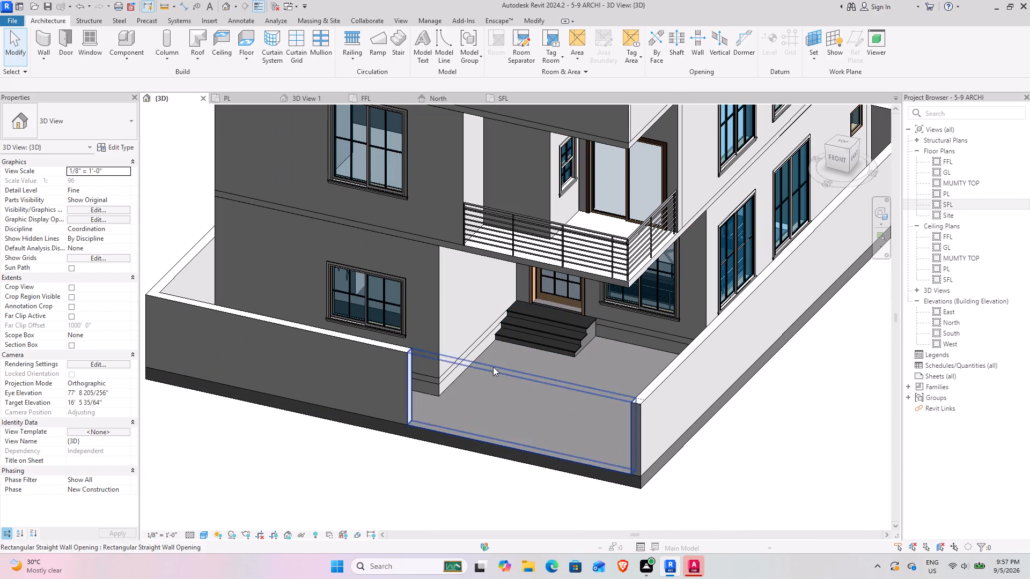
{"action": "middle_click_drag", "start_coordinate": [477, 390], "coordinate": [388, 323]}
{"action": "scroll", "coordinate": [396, 326], "scroll_direction": "down", "scroll_amount": 4}
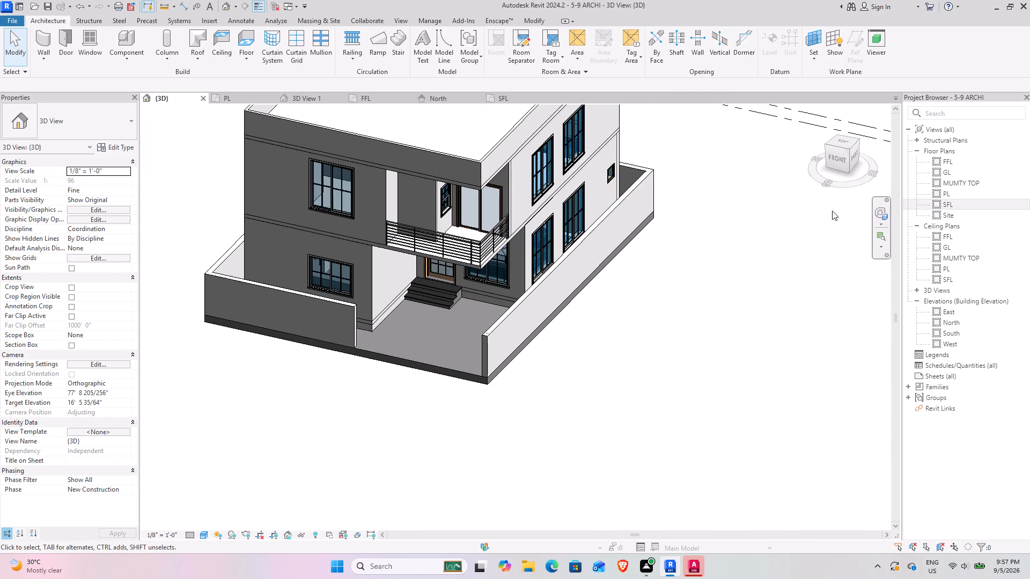
{"action": "left_click_drag", "start_coordinate": [849, 148], "coordinate": [818, 127]}
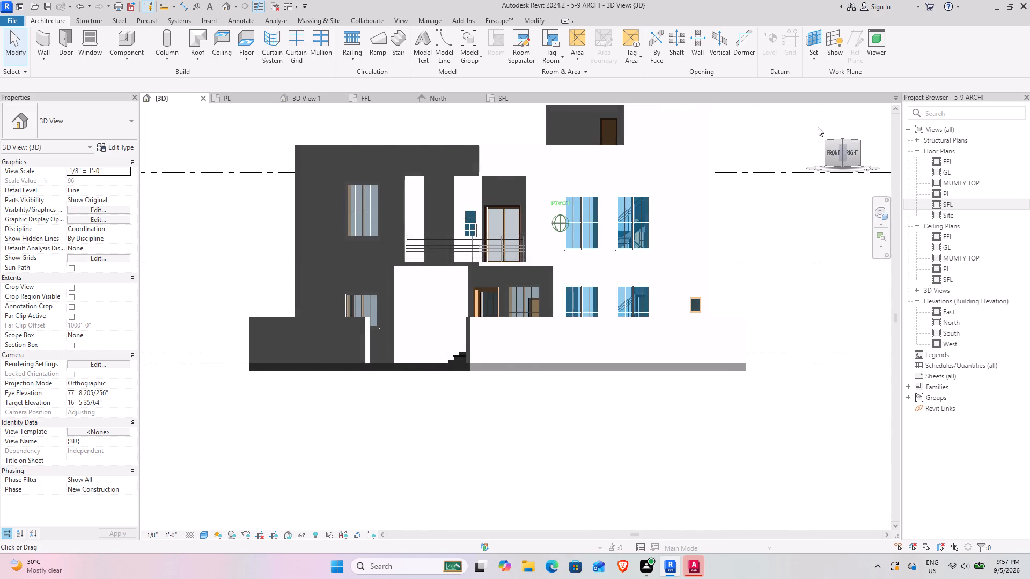
{"action": "left_click_drag", "start_coordinate": [818, 127], "coordinate": [157, 151]}
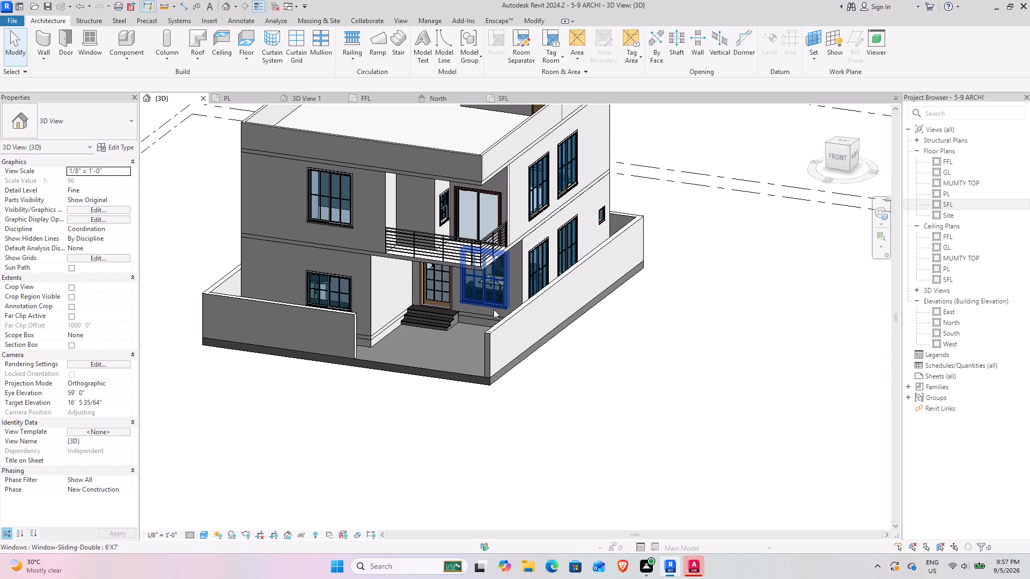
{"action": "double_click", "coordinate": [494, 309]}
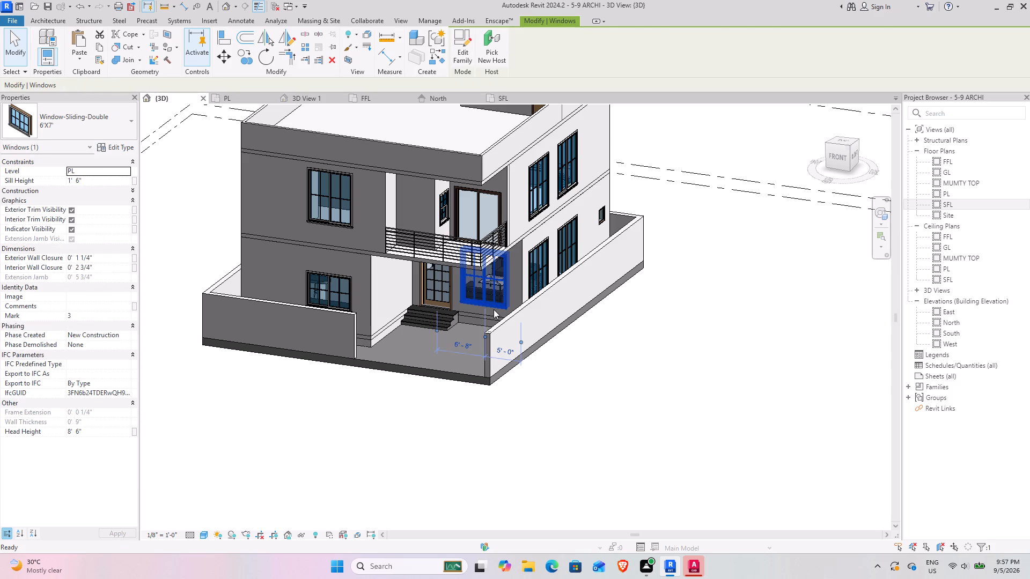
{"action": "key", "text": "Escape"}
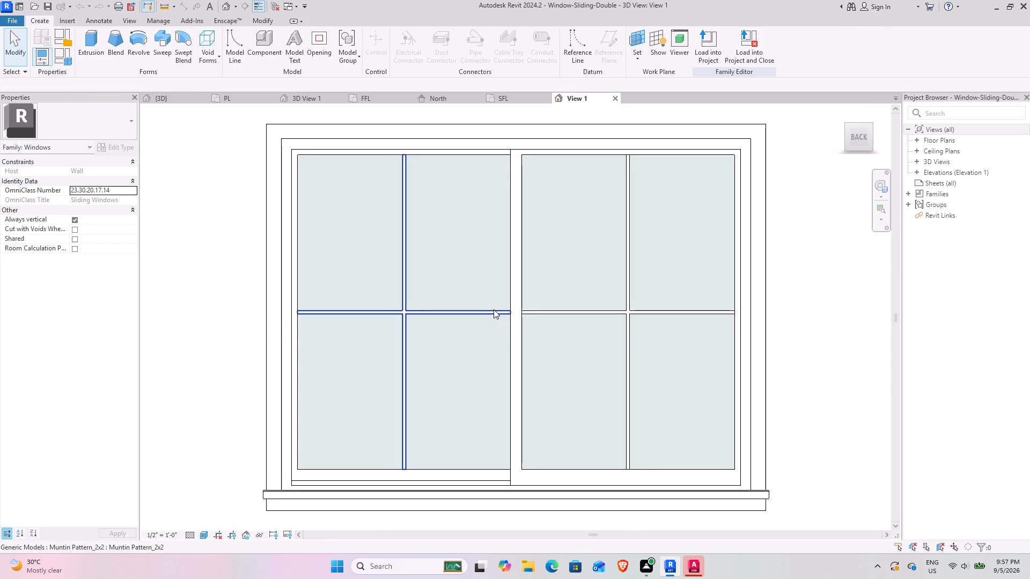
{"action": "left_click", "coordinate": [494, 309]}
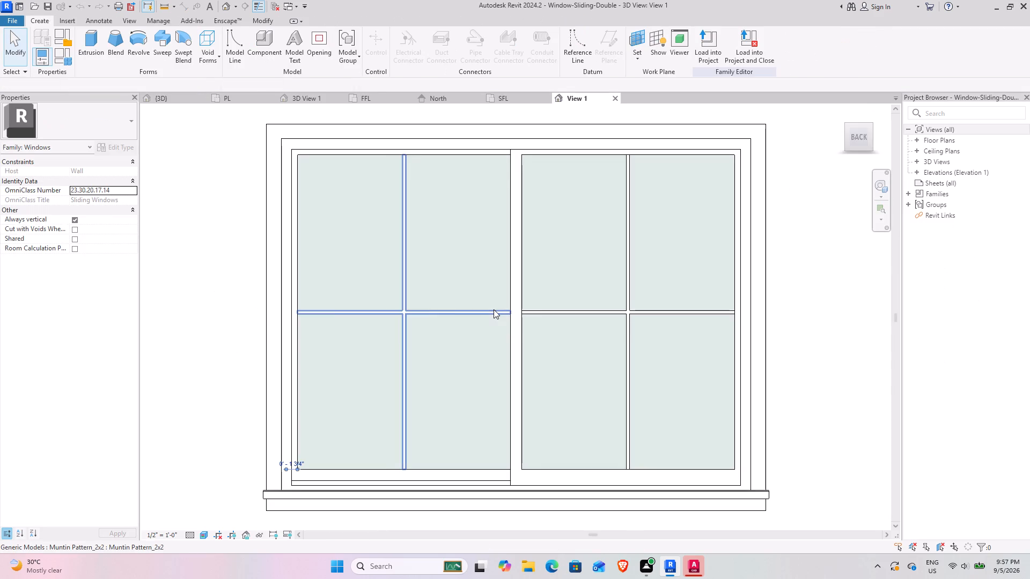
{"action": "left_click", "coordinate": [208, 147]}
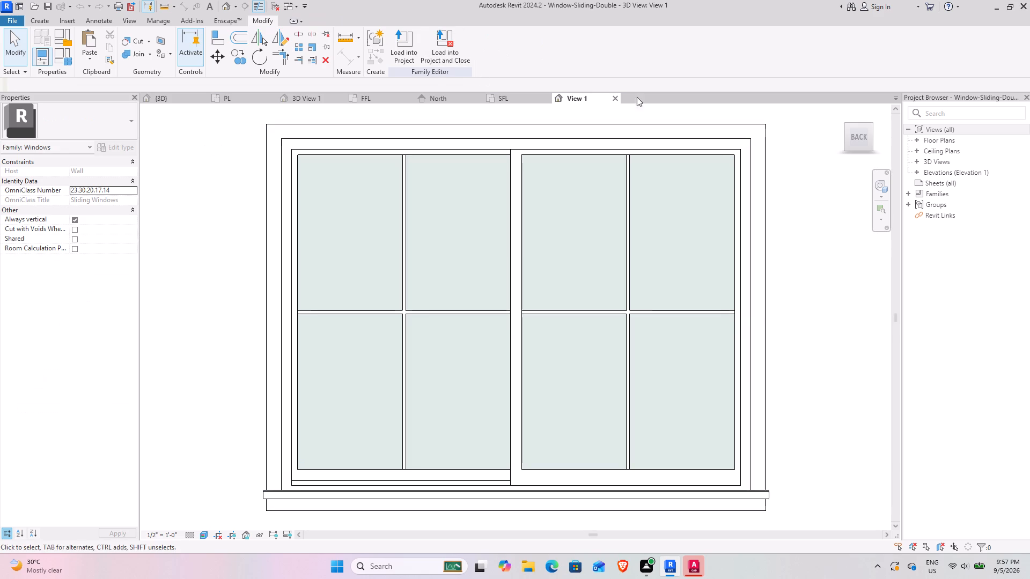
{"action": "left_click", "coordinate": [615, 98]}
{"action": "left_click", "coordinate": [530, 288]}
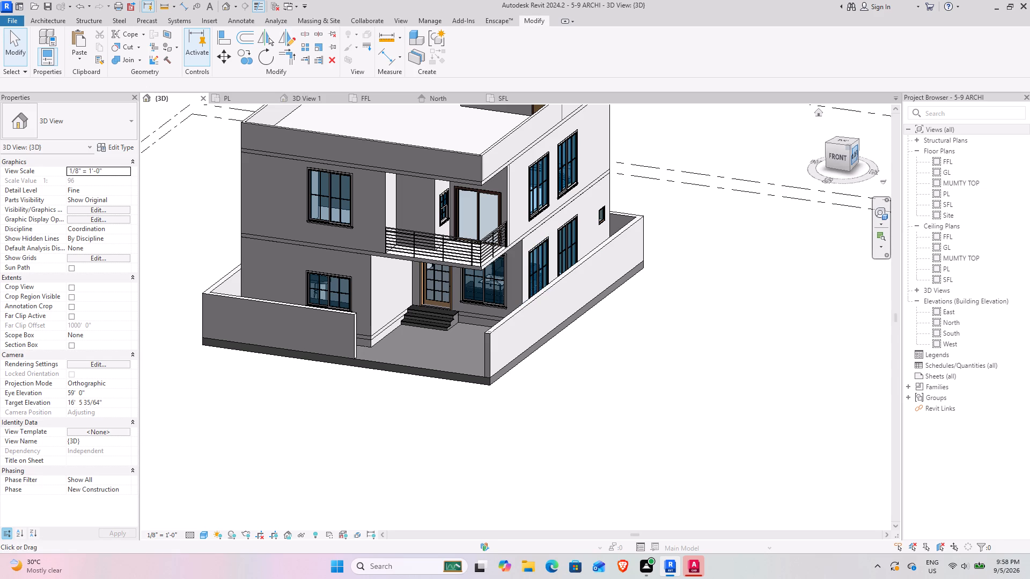
Examine the house from below the ground slab, from a level angle and from the raised front-right corner.
{"action": "left_click_drag", "start_coordinate": [832, 153], "coordinate": [192, 143]}
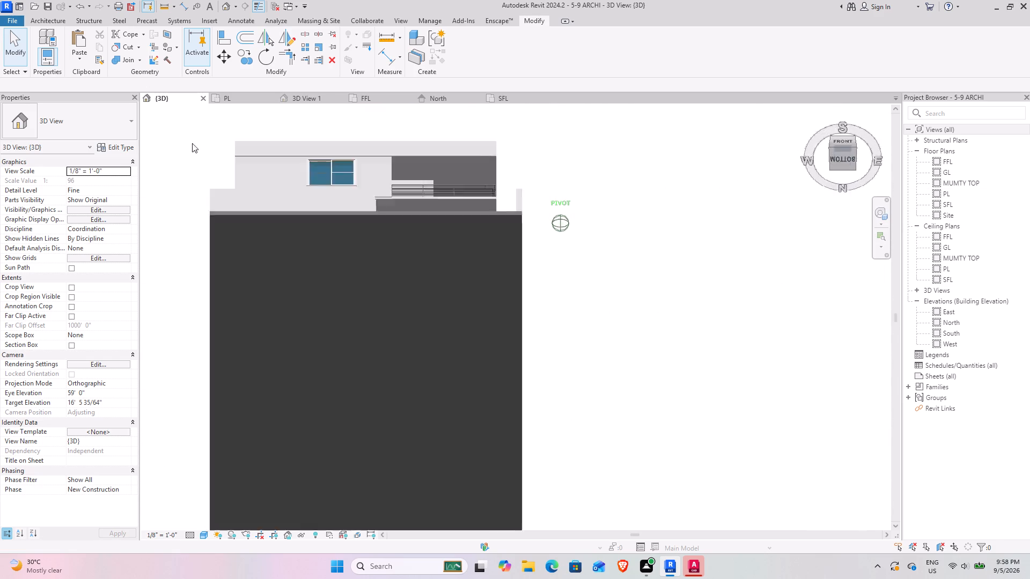
{"action": "left_click_drag", "start_coordinate": [192, 143], "coordinate": [152, 242]}
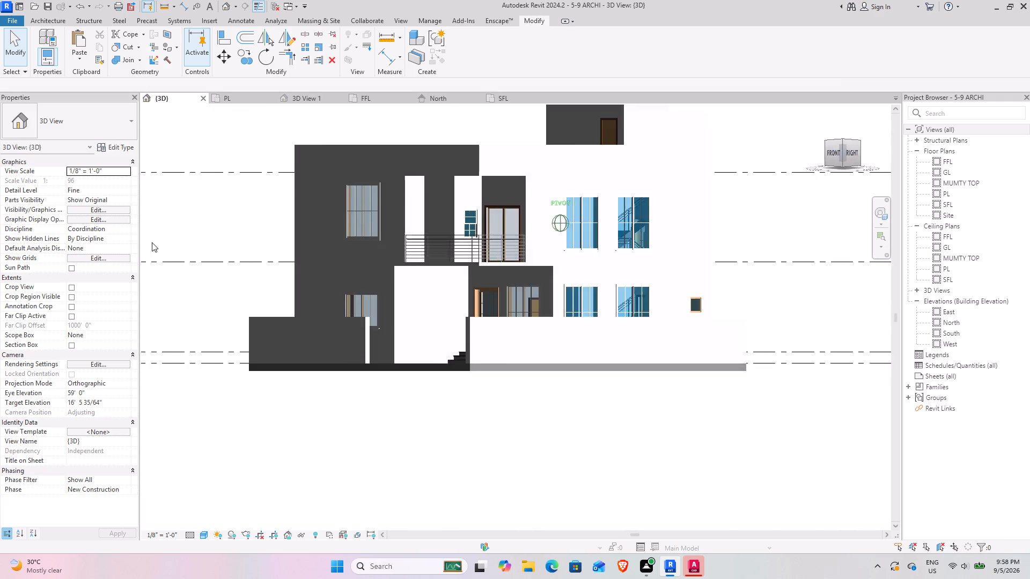
{"action": "left_click_drag", "start_coordinate": [152, 242], "coordinate": [220, 292]}
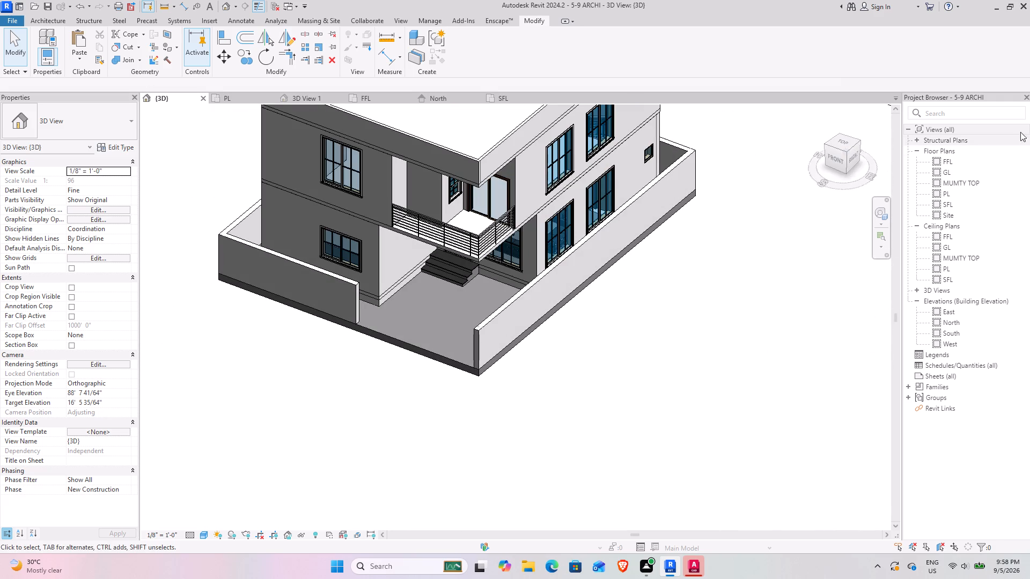
{"action": "left_click", "coordinate": [848, 155]}
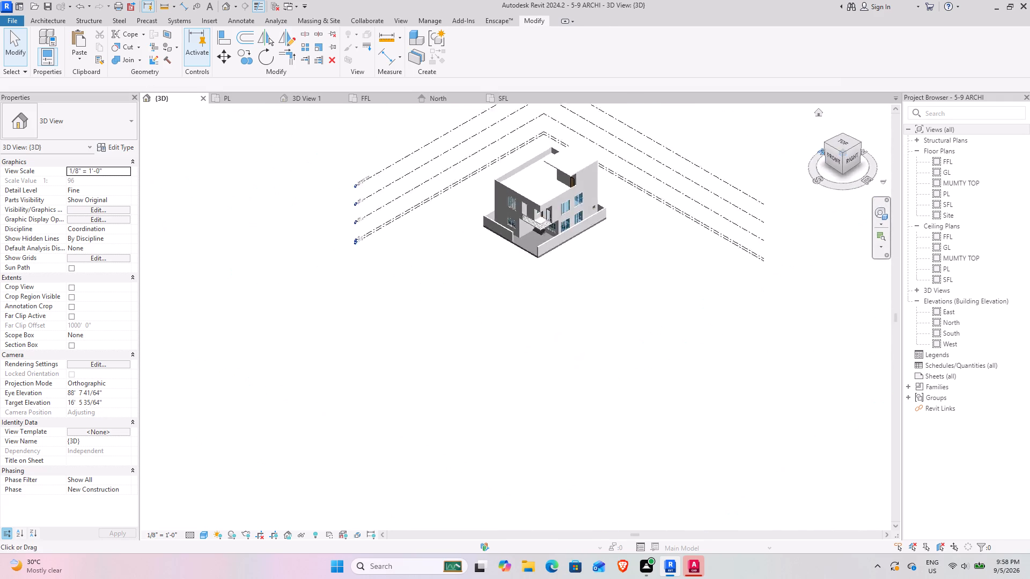
{"action": "scroll", "coordinate": [425, 325], "scroll_direction": "up", "scroll_amount": 3}
{"action": "scroll", "coordinate": [527, 305], "scroll_direction": "up", "scroll_amount": 7}
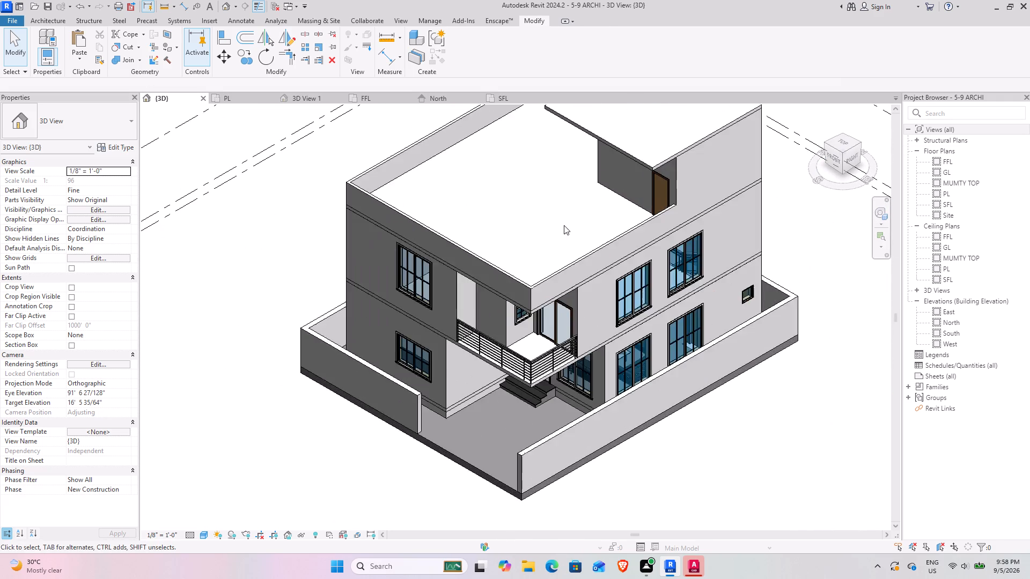
{"action": "middle_click_drag", "start_coordinate": [564, 225], "coordinate": [519, 281]}
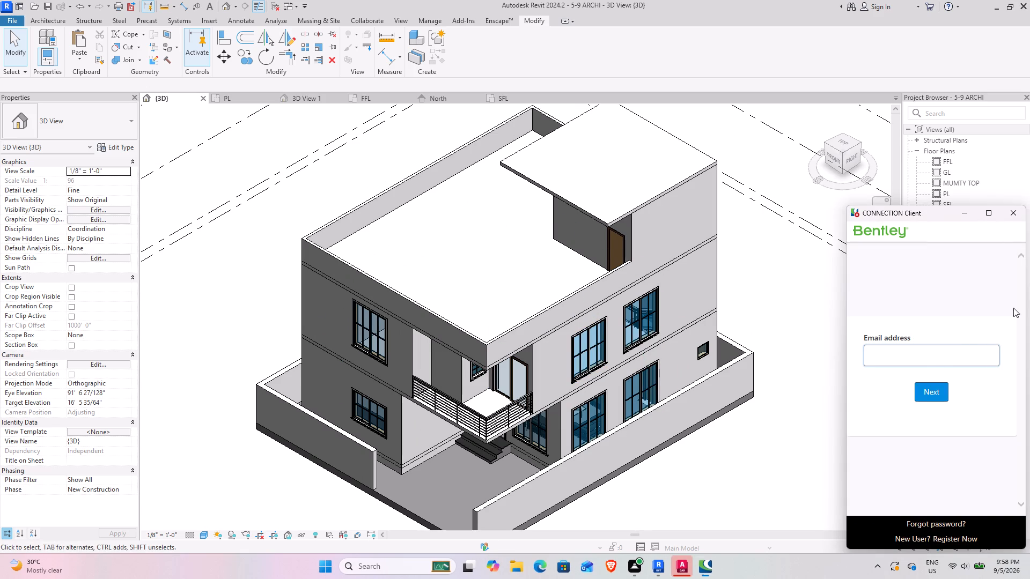
Close the Bentley CONNECTION Client sign-in window.
{"action": "left_click", "coordinate": [1015, 200]}
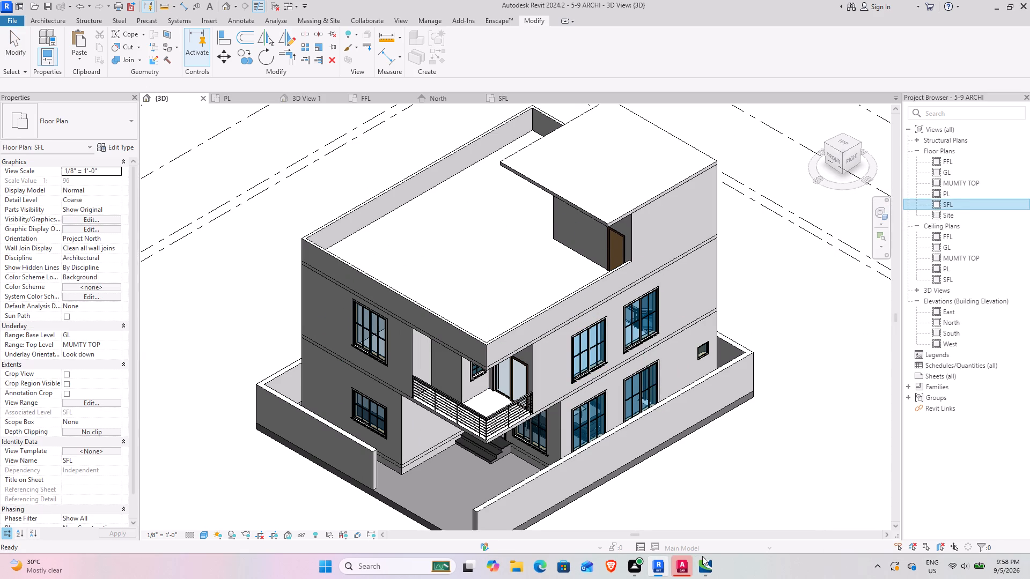
{"action": "left_click", "coordinate": [703, 568]}
{"action": "left_click", "coordinate": [1010, 212]}
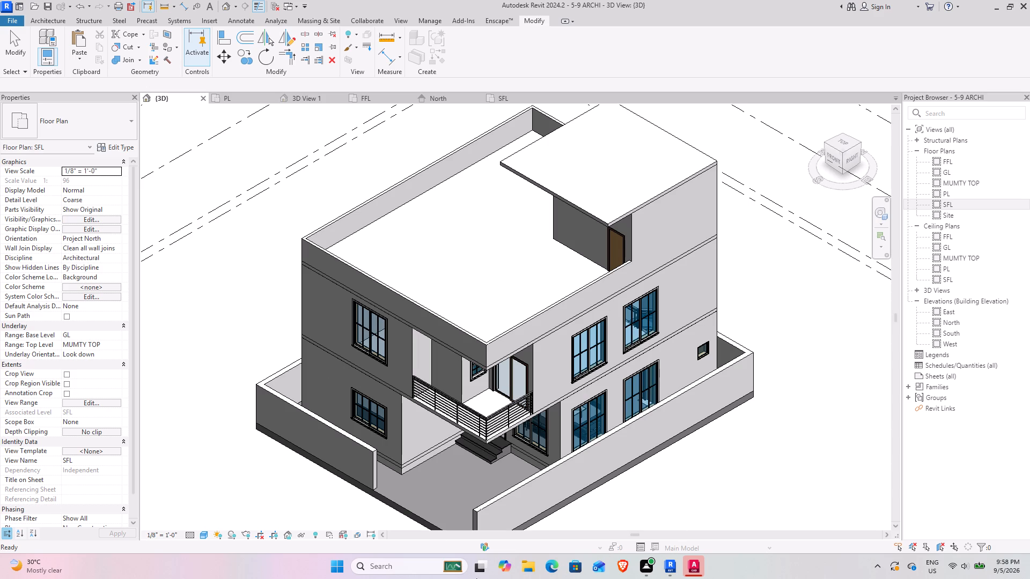
Examine the house's front and right facades, balcony, entrance steps and boundary walls, both up close and as a whole.
{"action": "scroll", "coordinate": [527, 327], "scroll_direction": "down", "scroll_amount": 3}
{"action": "middle_click_drag", "start_coordinate": [466, 354], "coordinate": [511, 299]}
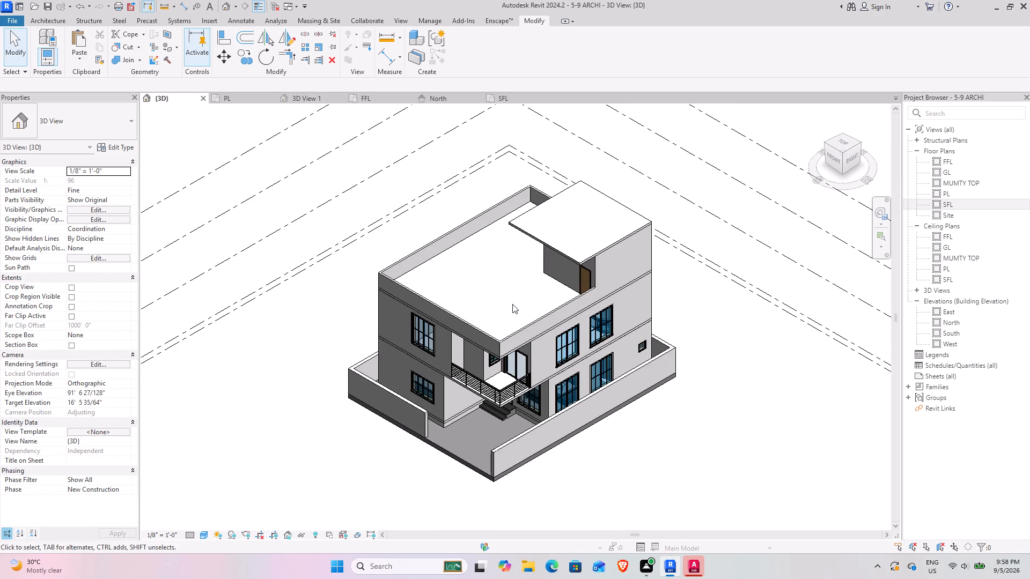
{"action": "middle_click_drag", "start_coordinate": [443, 361], "coordinate": [583, 295]}
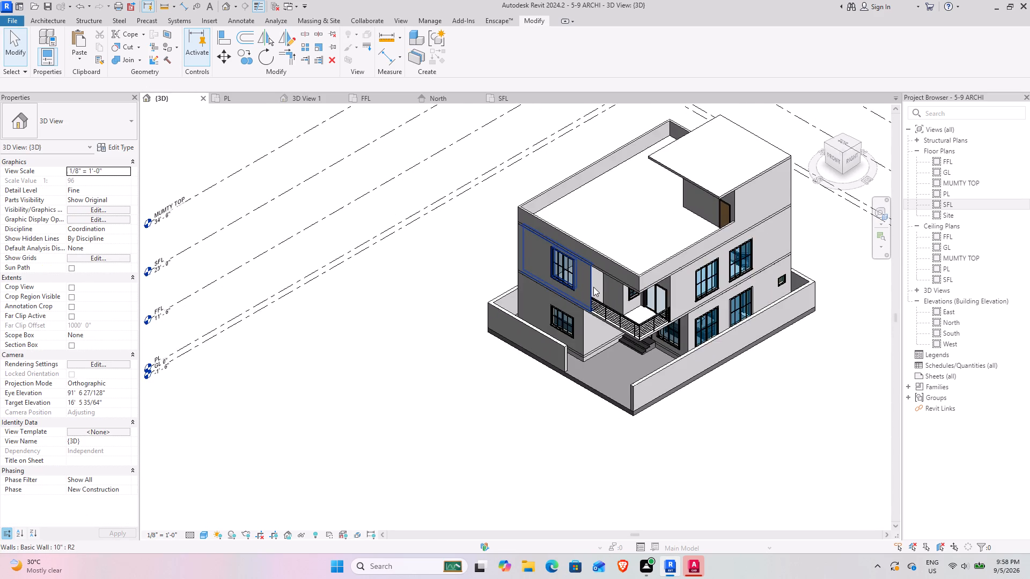
{"action": "scroll", "coordinate": [594, 287], "scroll_direction": "up", "scroll_amount": 7}
{"action": "middle_click_drag", "start_coordinate": [635, 370], "coordinate": [609, 360]}
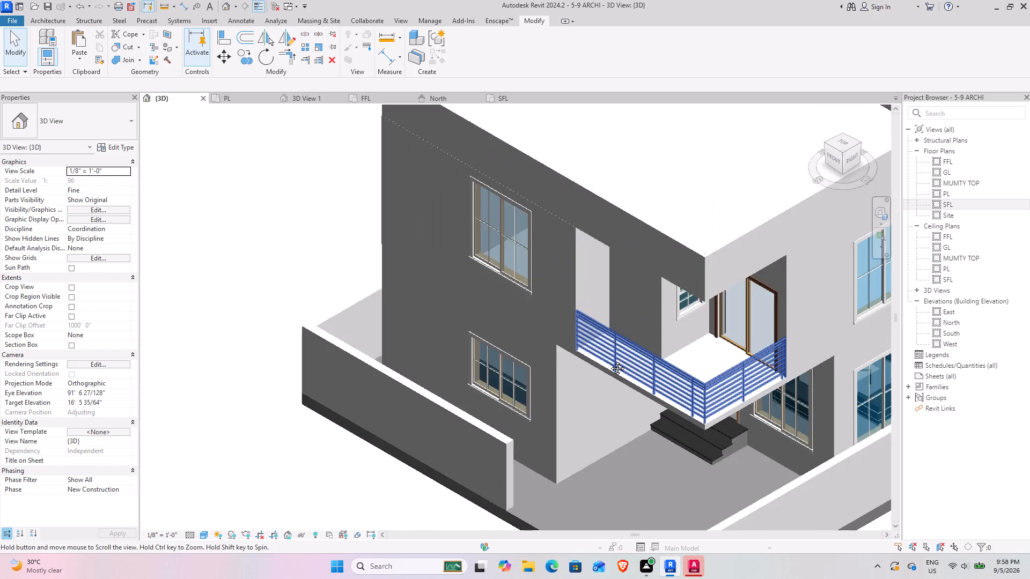
{"action": "middle_click_drag", "start_coordinate": [609, 360], "coordinate": [465, 292]}
{"action": "scroll", "coordinate": [460, 291], "scroll_direction": "down", "scroll_amount": 2}
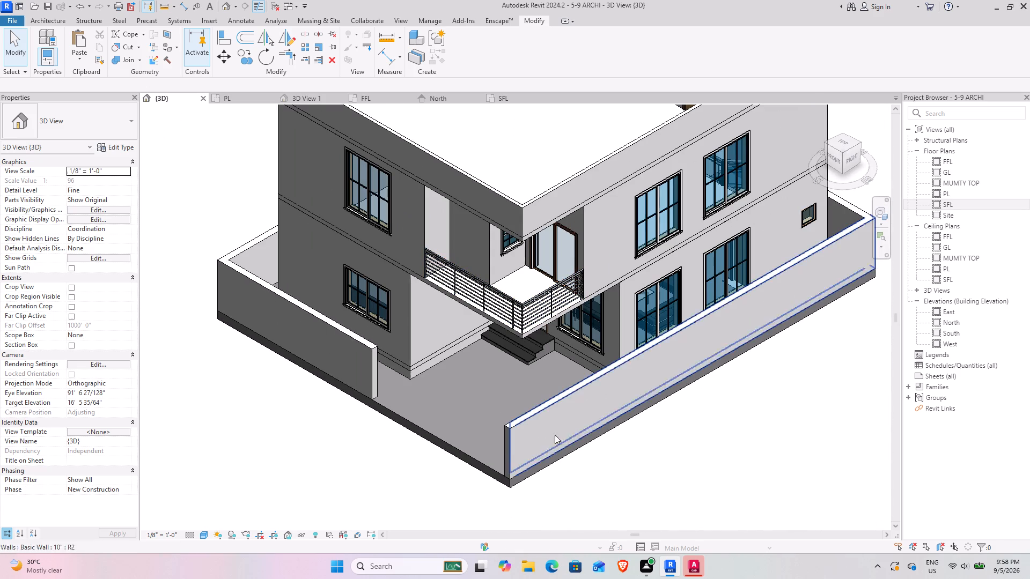
{"action": "scroll", "coordinate": [585, 274], "scroll_direction": "down", "scroll_amount": 3}
{"action": "middle_click_drag", "start_coordinate": [595, 276], "coordinate": [501, 330]}
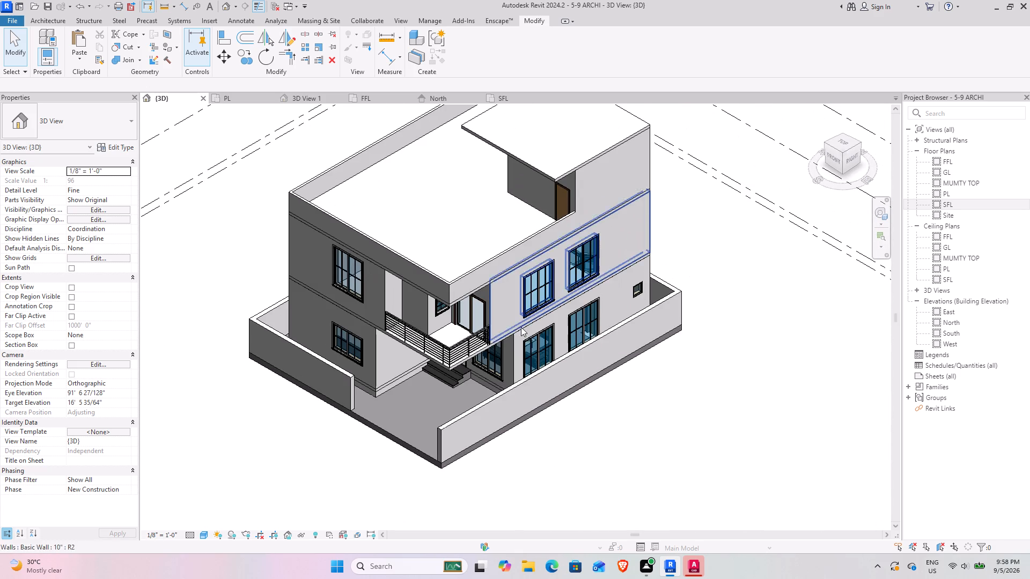
Start a new material takeoff for the Doors category in the New Construction phase.
{"action": "left_click", "coordinate": [989, 369]}
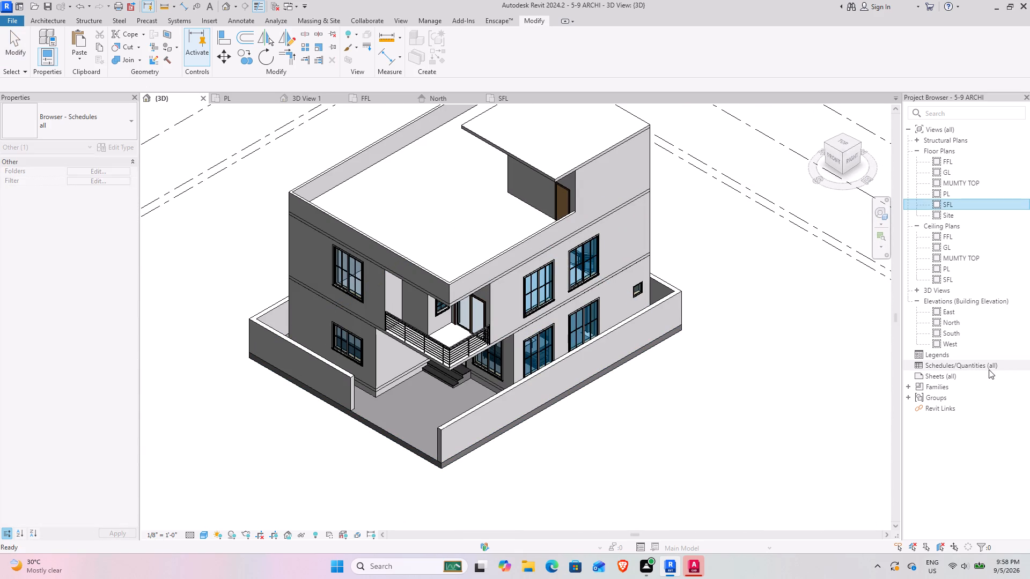
{"action": "right_click", "coordinate": [989, 369]}
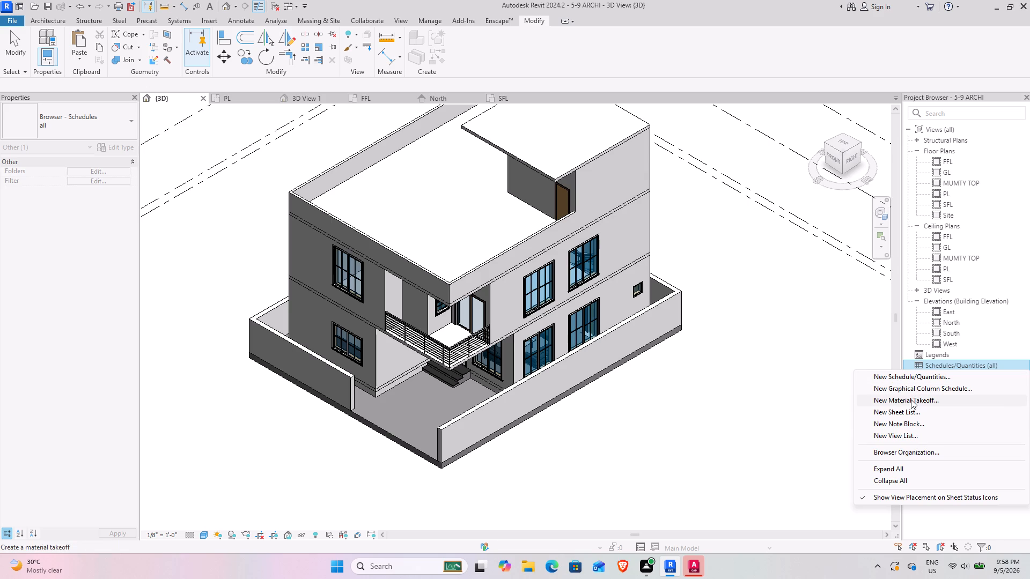
{"action": "left_click", "coordinate": [911, 399]}
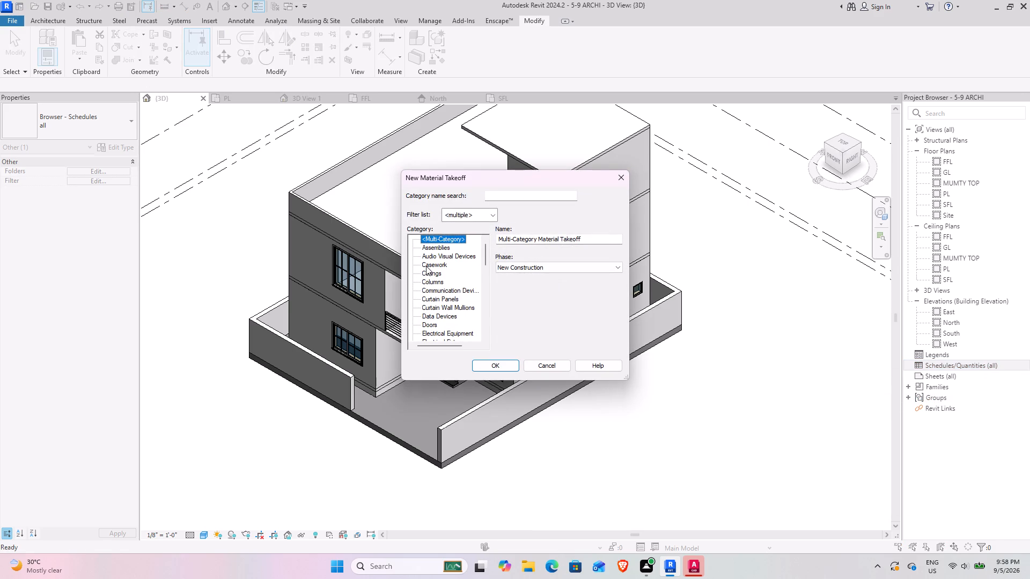
{"action": "scroll", "coordinate": [441, 299], "scroll_direction": "down", "scroll_amount": 3}
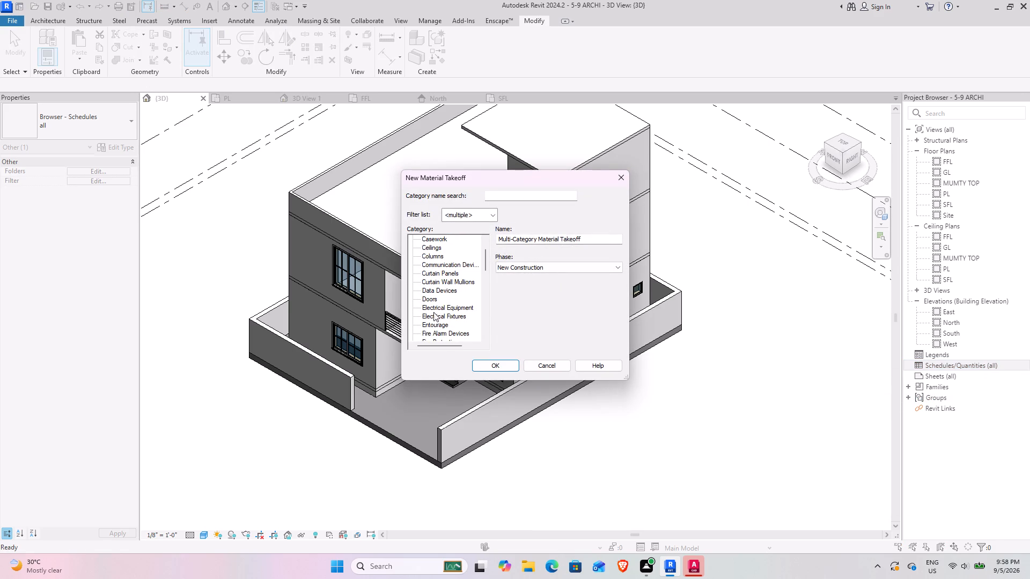
{"action": "left_click", "coordinate": [436, 297]}
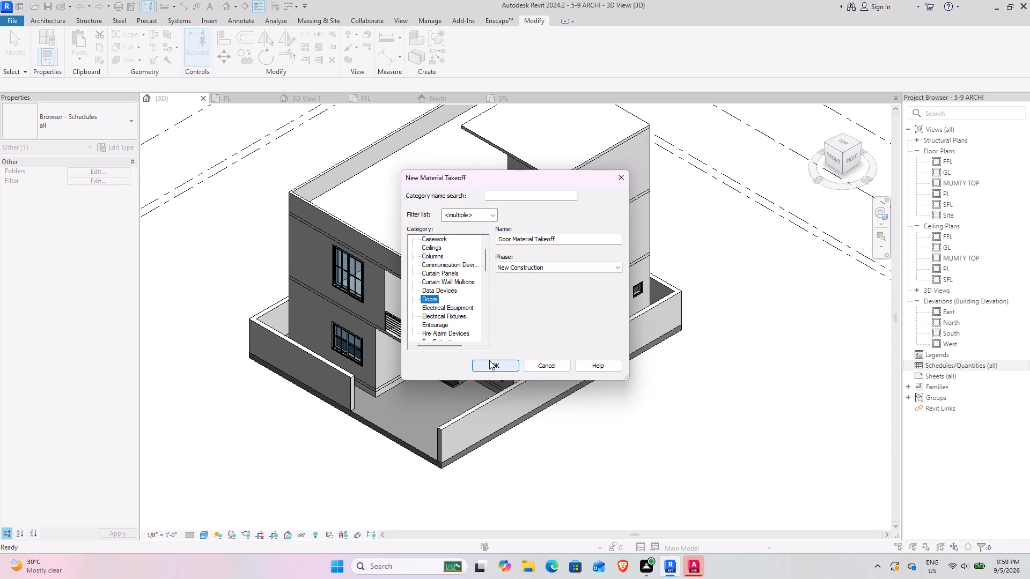
{"action": "left_click", "coordinate": [537, 261]}
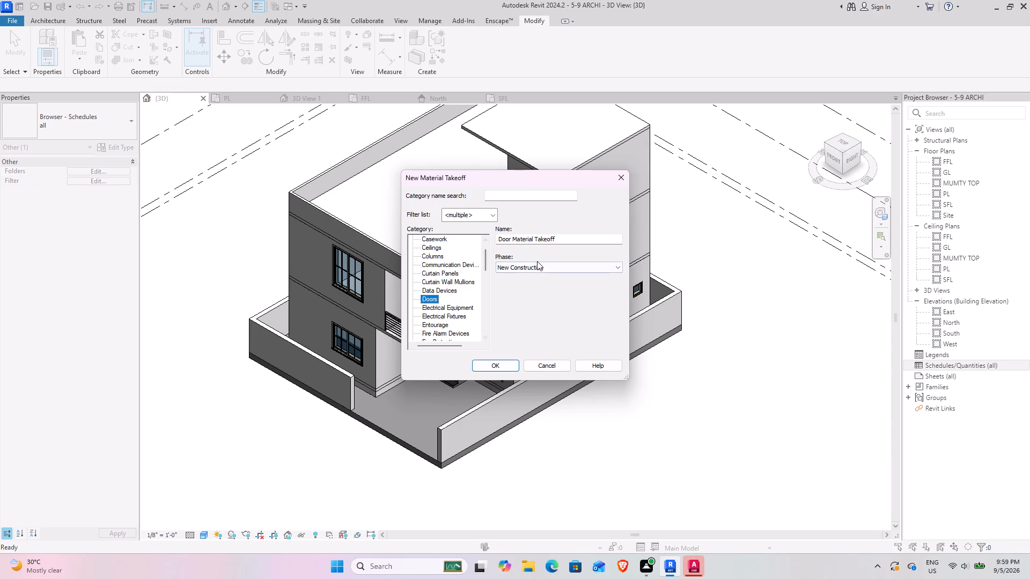
{"action": "left_click", "coordinate": [534, 265]}
{"action": "left_click", "coordinate": [534, 265]}
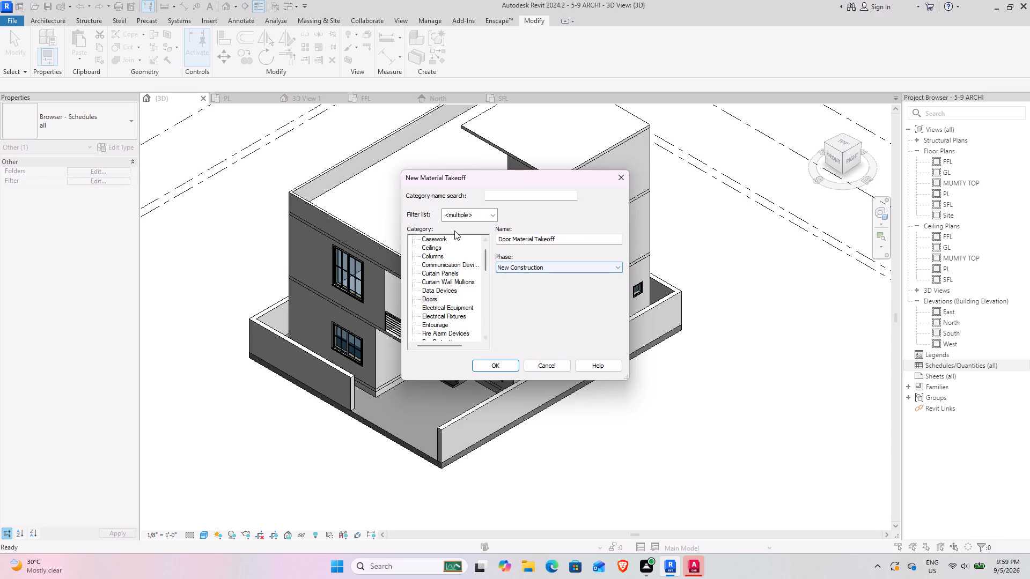
{"action": "left_click", "coordinate": [483, 219]}
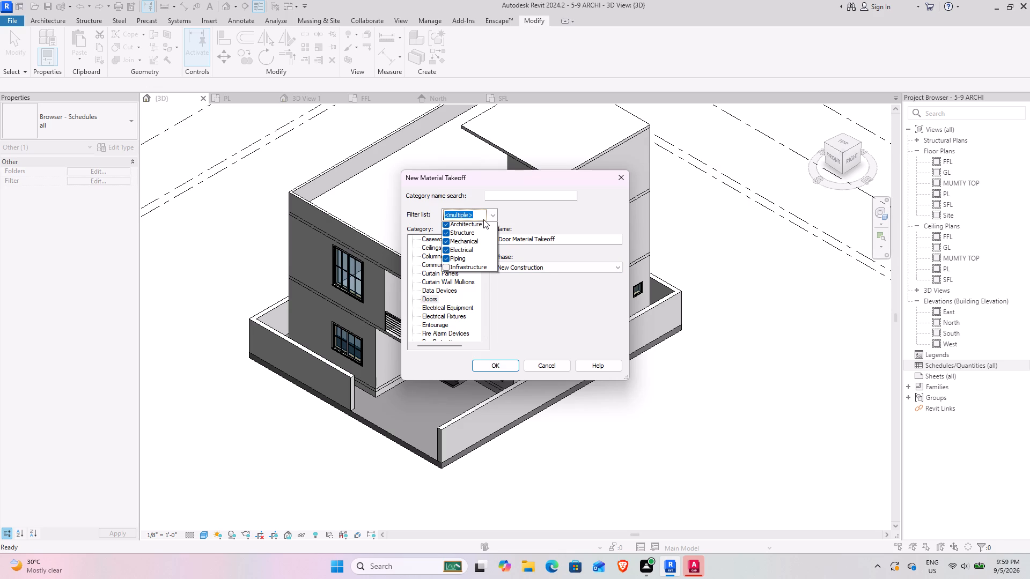
{"action": "left_click", "coordinate": [483, 219]}
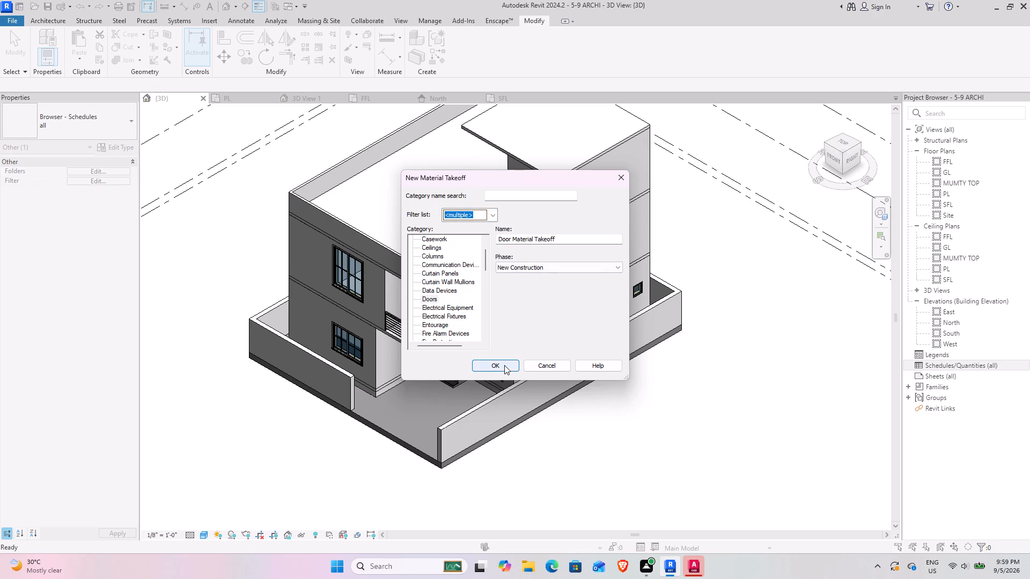
{"action": "left_click", "coordinate": [504, 365]}
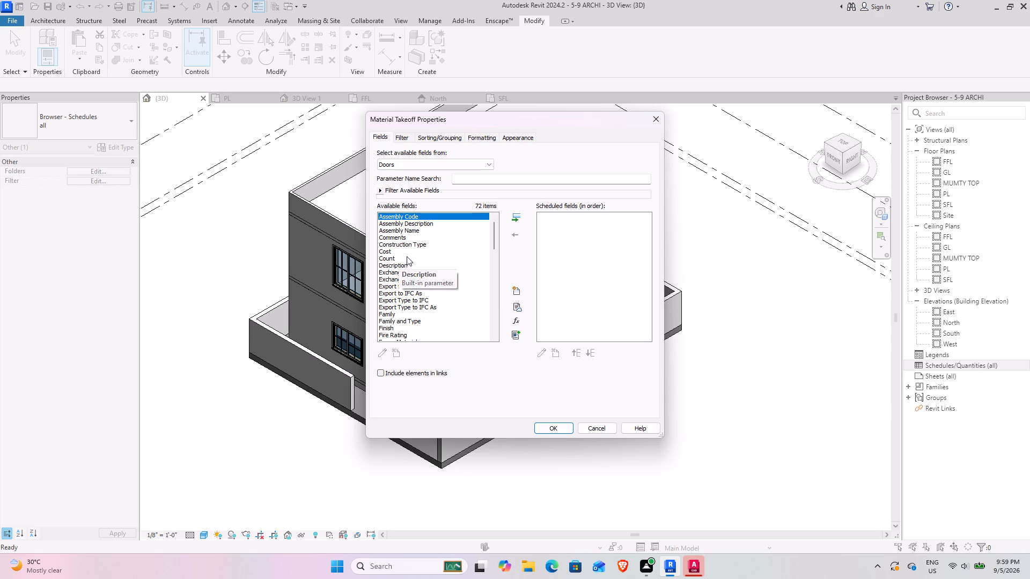
Add the Count field to the door material takeoff and try to create the takeoff.
{"action": "left_click", "coordinate": [393, 256]}
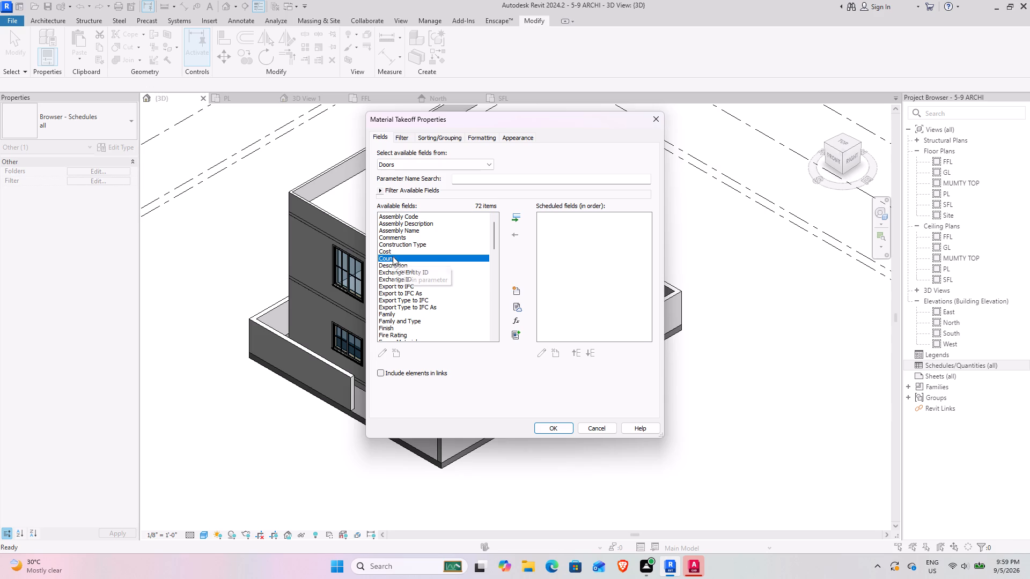
{"action": "left_click", "coordinate": [513, 216]}
{"action": "scroll", "coordinate": [405, 301], "scroll_direction": "down", "scroll_amount": 5}
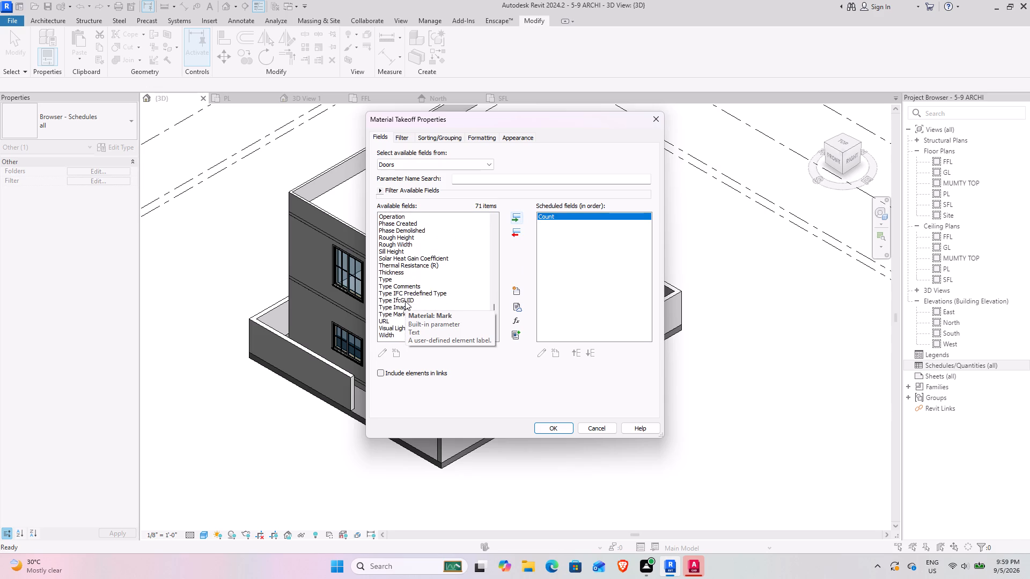
{"action": "scroll", "coordinate": [405, 301], "scroll_direction": "up", "scroll_amount": 2}
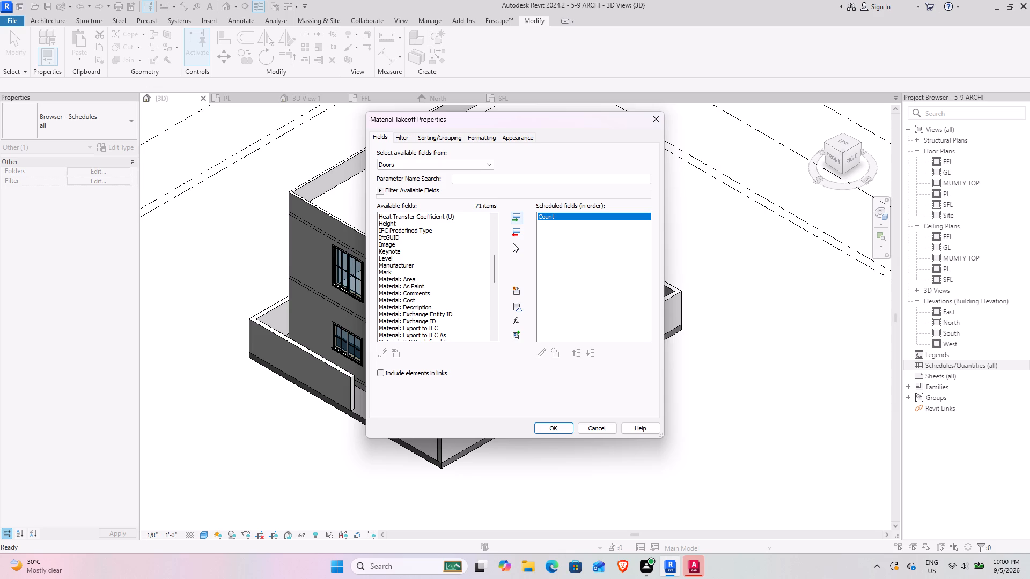
{"action": "left_click", "coordinate": [543, 426]}
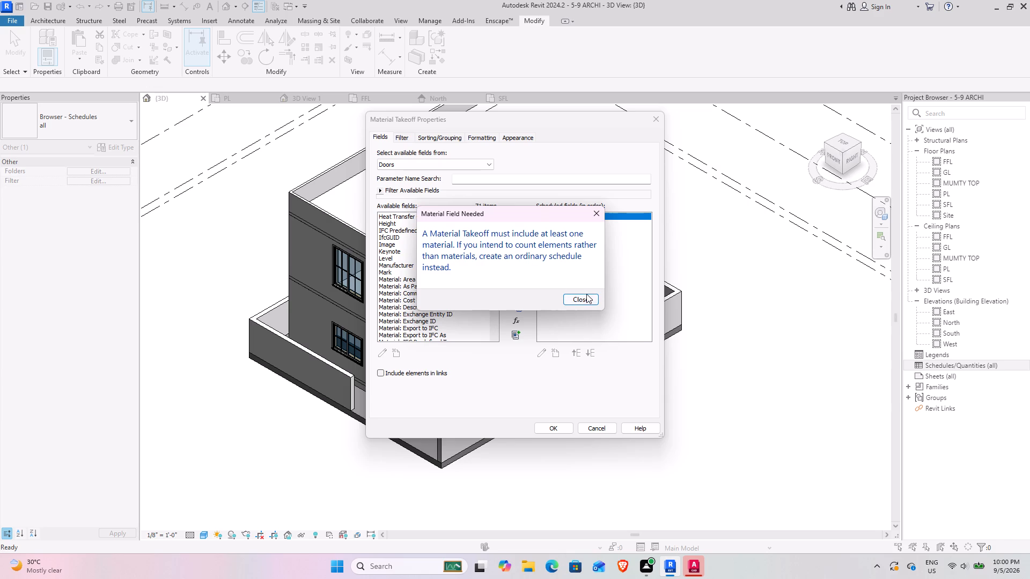
{"action": "left_click", "coordinate": [585, 294]}
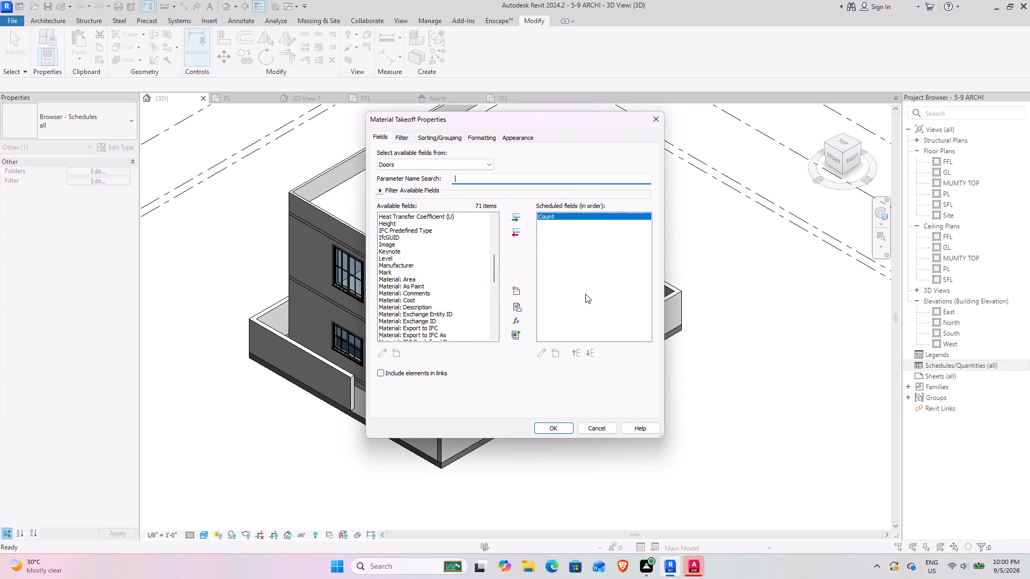
{"action": "left_click", "coordinate": [557, 433]}
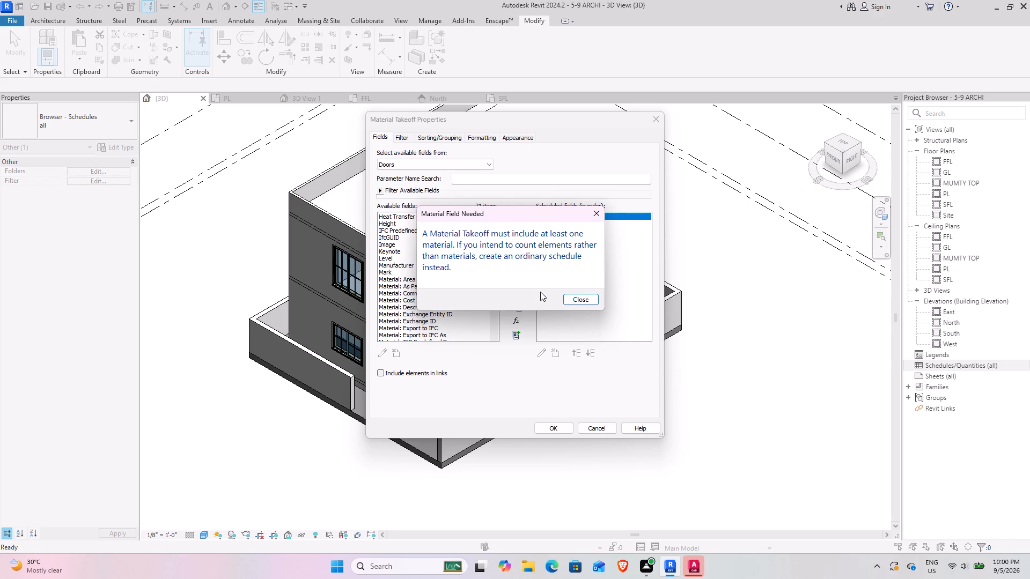
{"action": "left_click", "coordinate": [580, 300]}
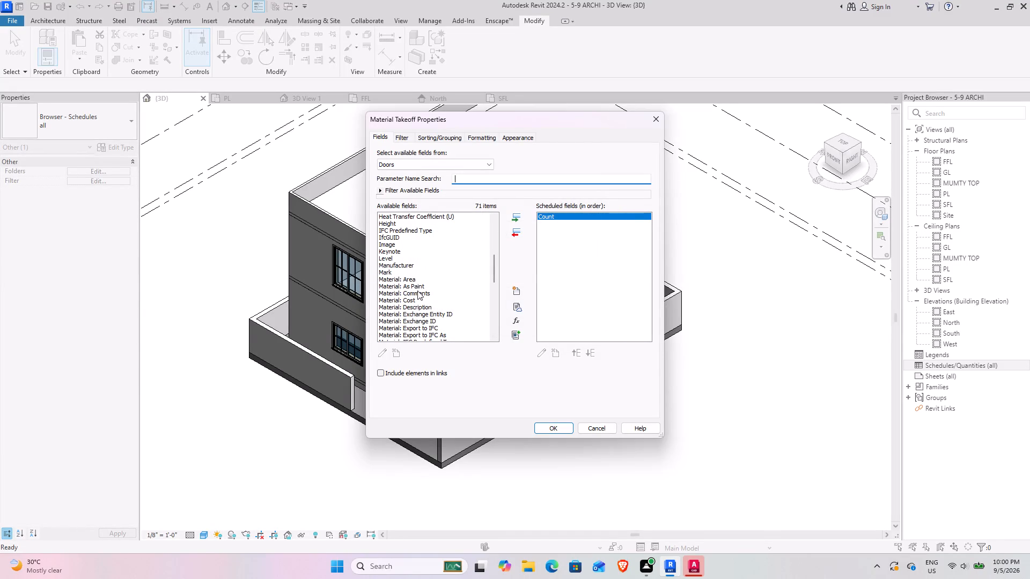
Add the Frame Material field after Count and try again to create the door material takeoff.
{"action": "scroll", "coordinate": [417, 291], "scroll_direction": "up", "scroll_amount": 2}
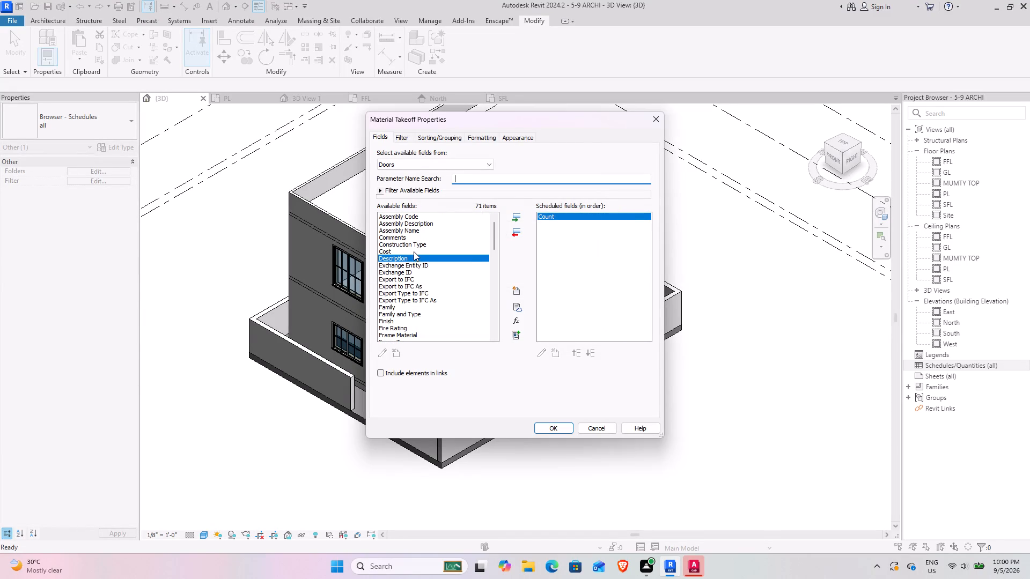
{"action": "scroll", "coordinate": [408, 251], "scroll_direction": "up", "scroll_amount": 2}
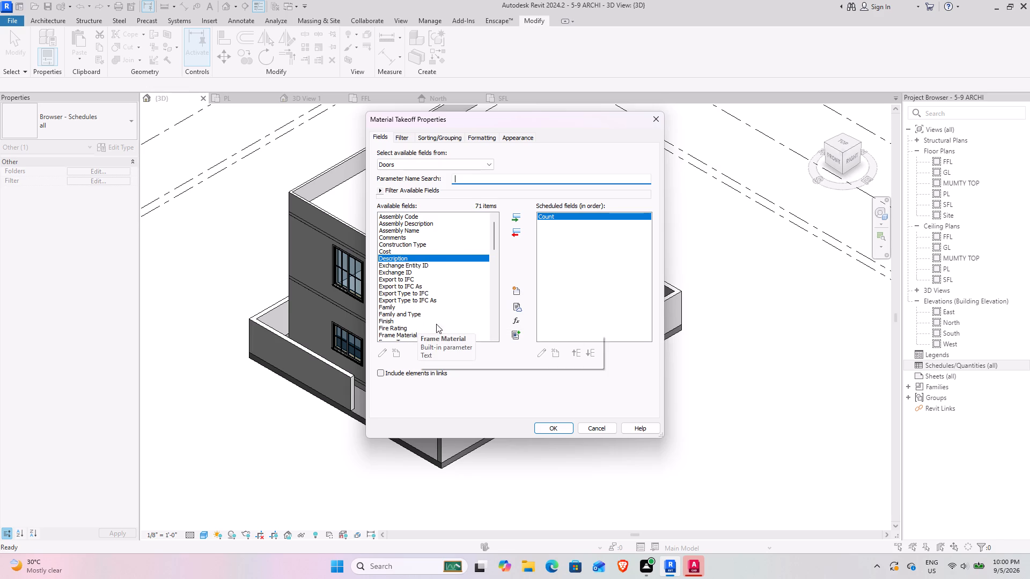
{"action": "left_click_drag", "start_coordinate": [494, 233], "coordinate": [494, 247]}
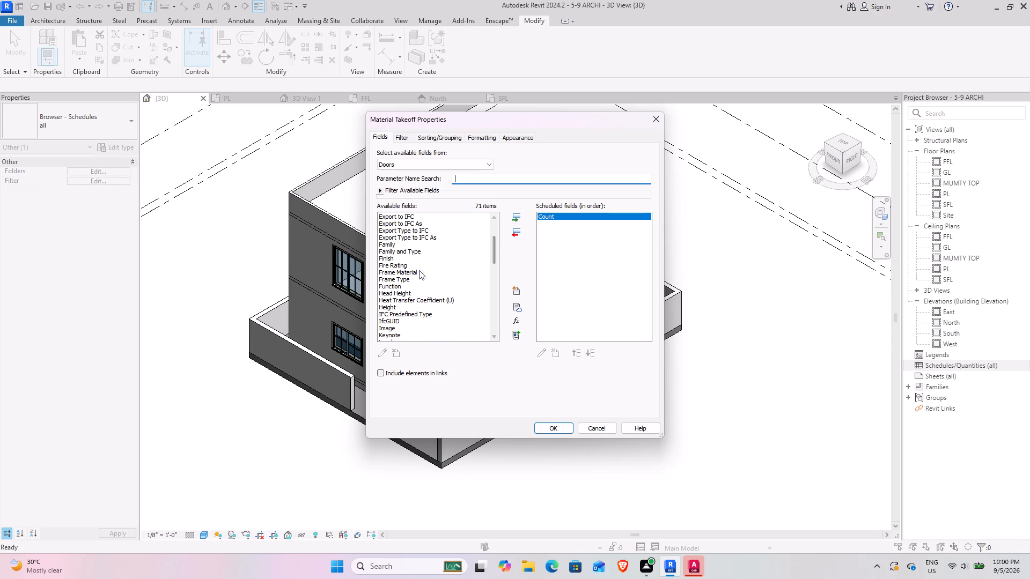
{"action": "left_click", "coordinate": [415, 272]}
{"action": "left_click", "coordinate": [518, 222]}
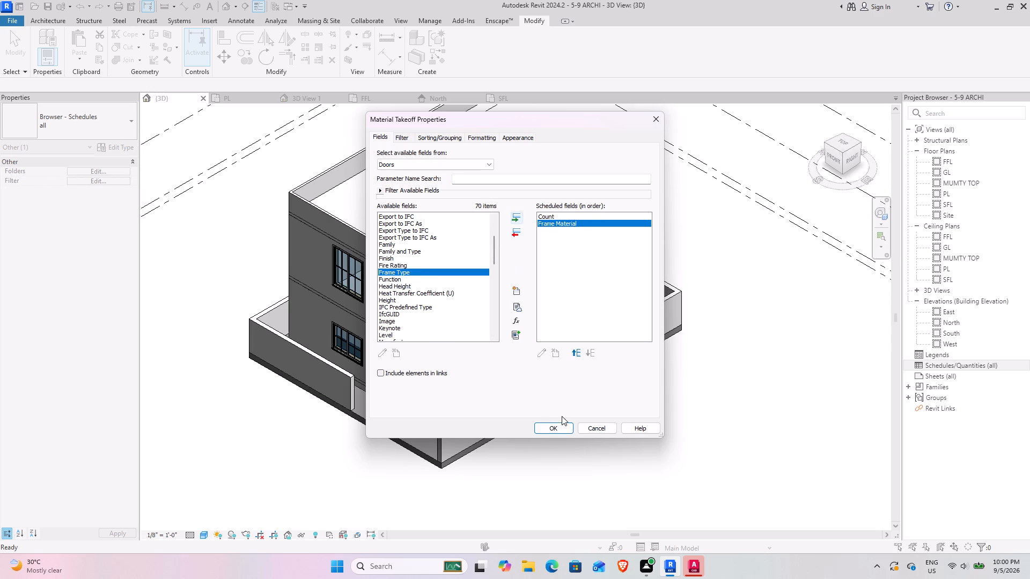
{"action": "left_click", "coordinate": [553, 427]}
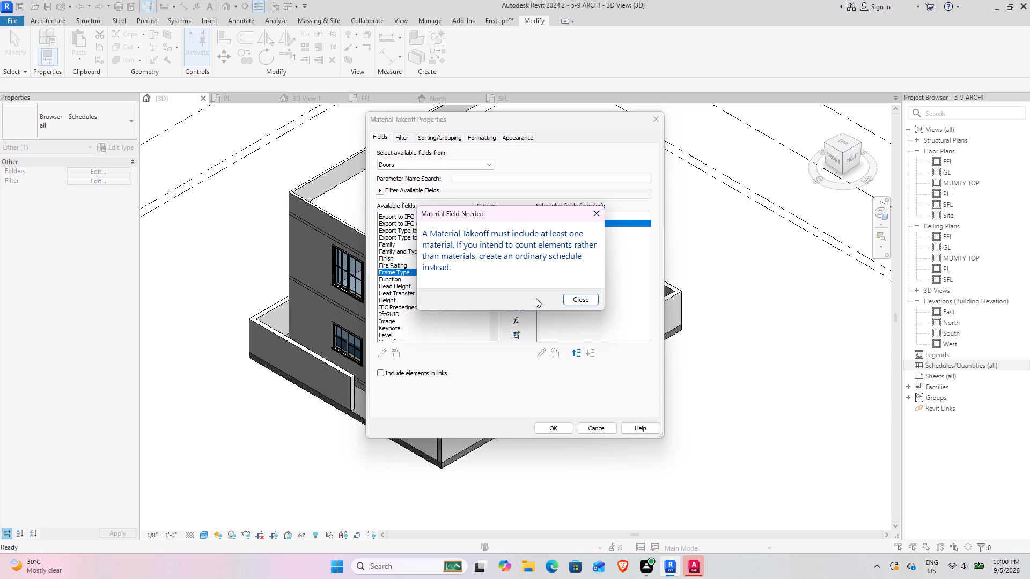
{"action": "left_click", "coordinate": [580, 298]}
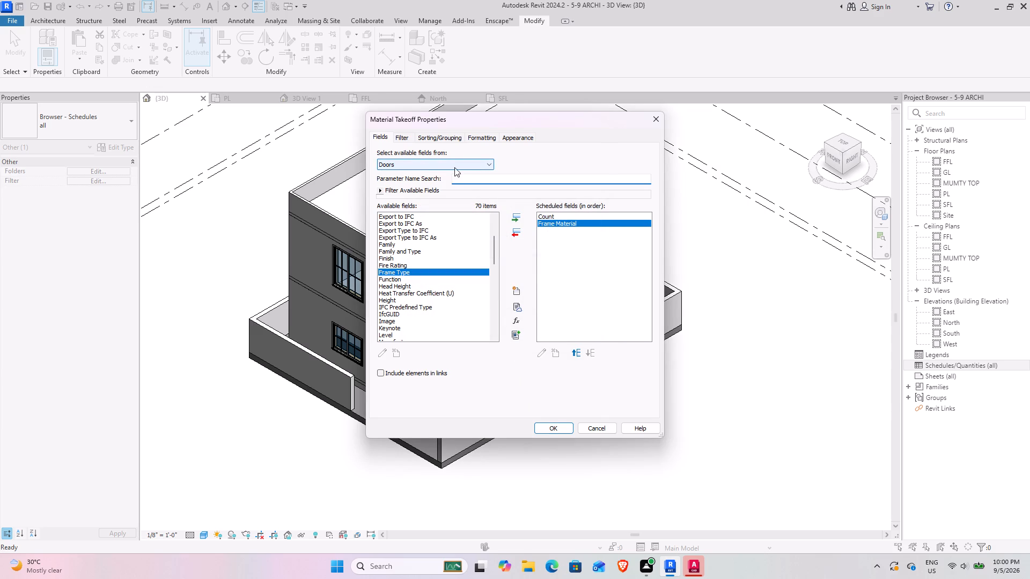
Look through the door takeoff's field sources and its filter, sorting/grouping, formatting and appearance settings.
{"action": "left_click", "coordinate": [490, 167]}
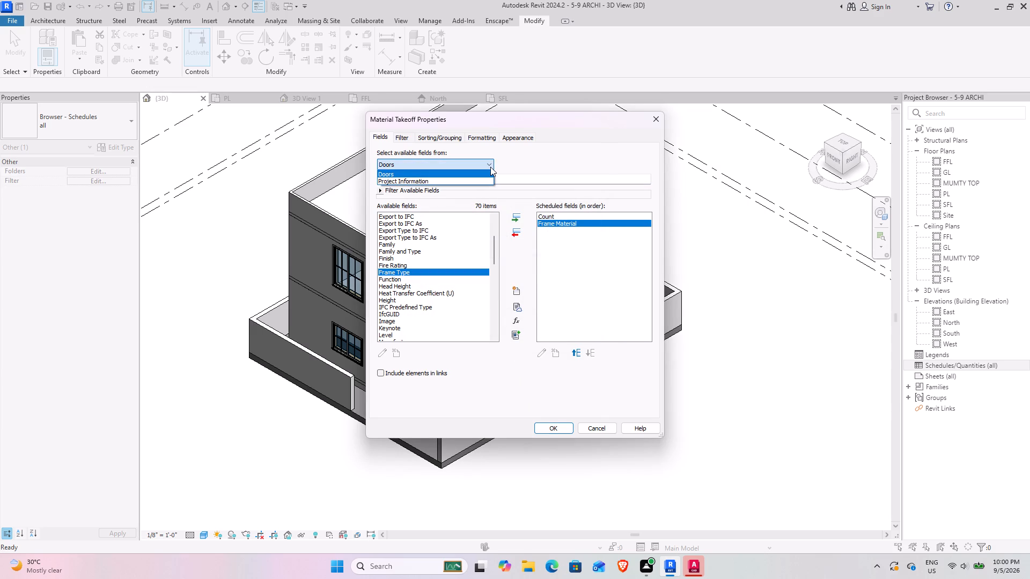
{"action": "left_click", "coordinate": [490, 167]}
{"action": "left_click", "coordinate": [402, 134]}
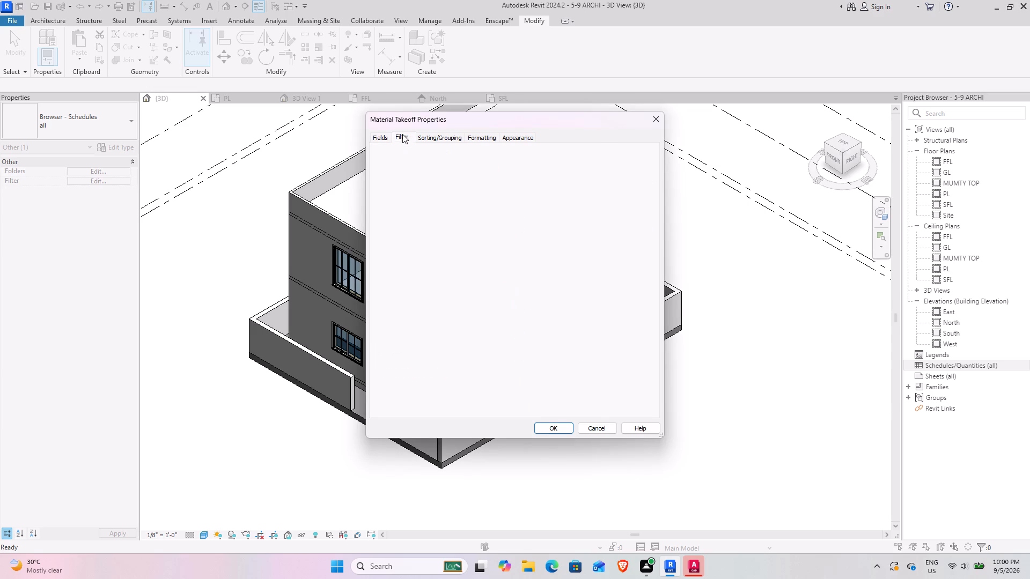
{"action": "left_click", "coordinate": [446, 135]}
{"action": "left_click", "coordinate": [476, 135]}
{"action": "left_click", "coordinate": [506, 138]}
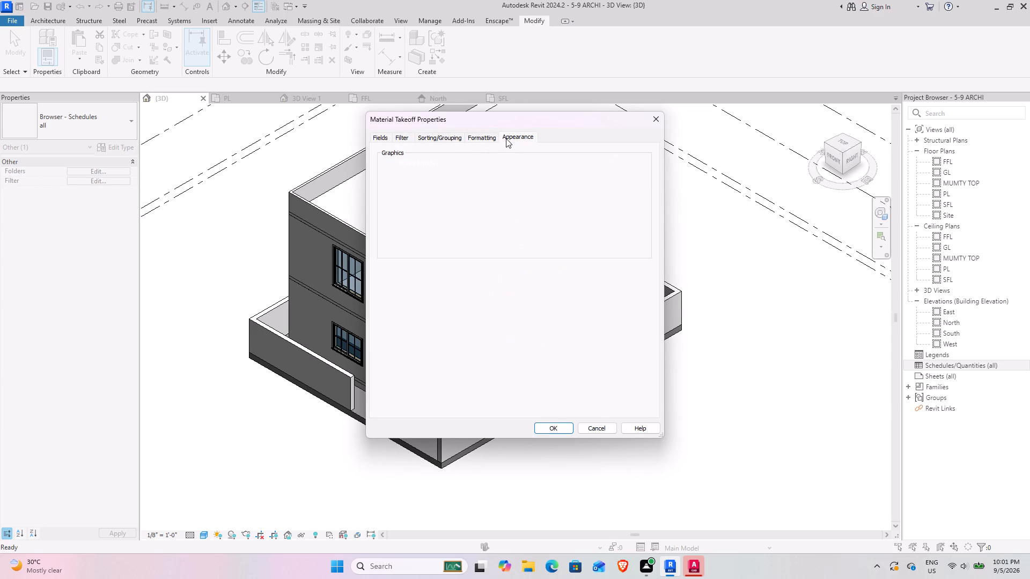
{"action": "left_click", "coordinate": [384, 141]}
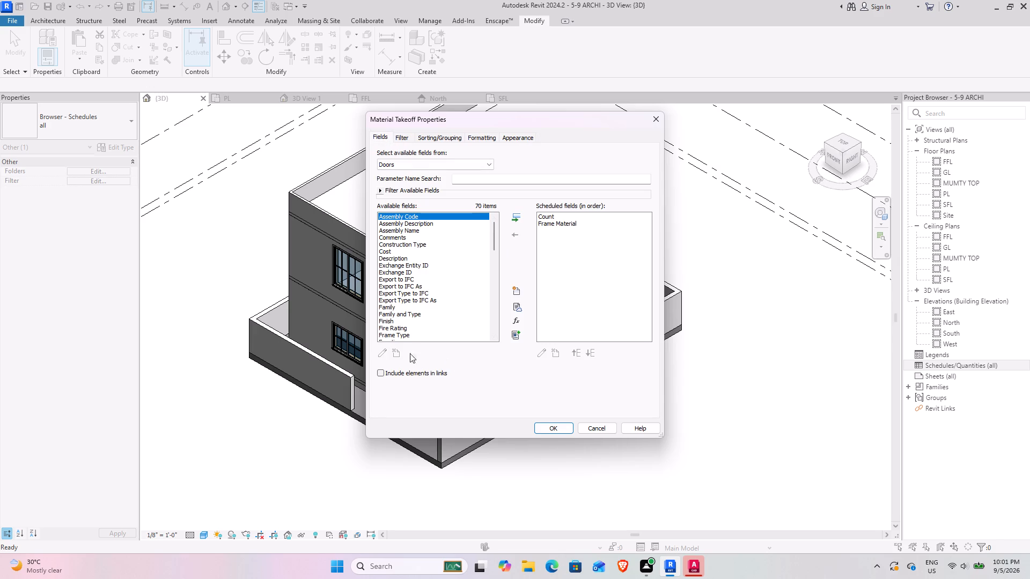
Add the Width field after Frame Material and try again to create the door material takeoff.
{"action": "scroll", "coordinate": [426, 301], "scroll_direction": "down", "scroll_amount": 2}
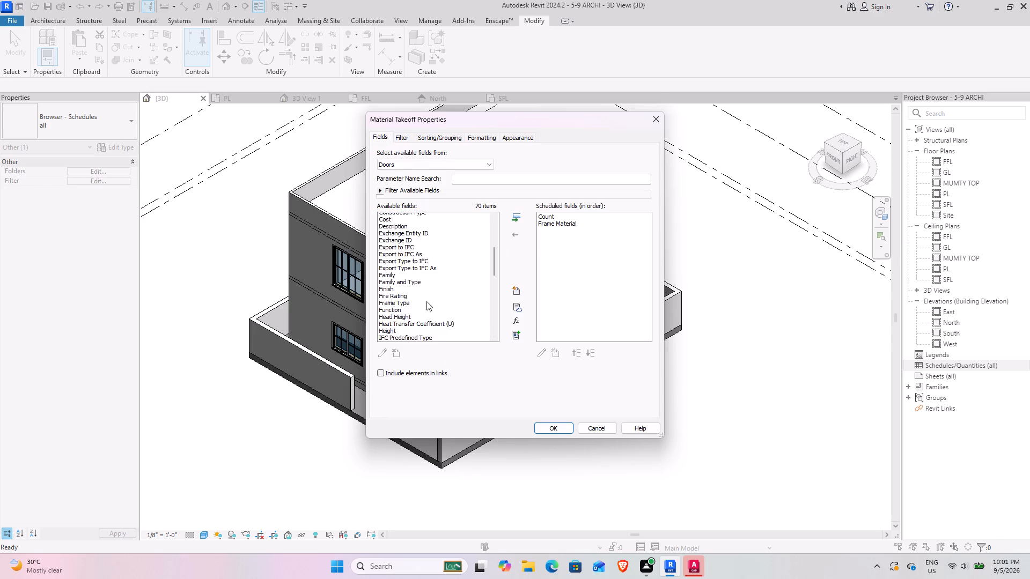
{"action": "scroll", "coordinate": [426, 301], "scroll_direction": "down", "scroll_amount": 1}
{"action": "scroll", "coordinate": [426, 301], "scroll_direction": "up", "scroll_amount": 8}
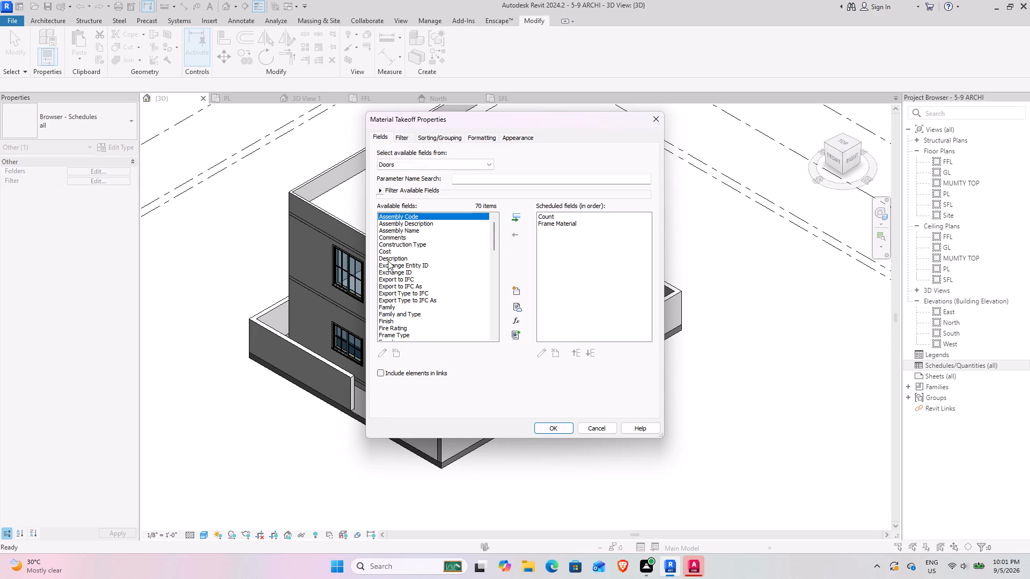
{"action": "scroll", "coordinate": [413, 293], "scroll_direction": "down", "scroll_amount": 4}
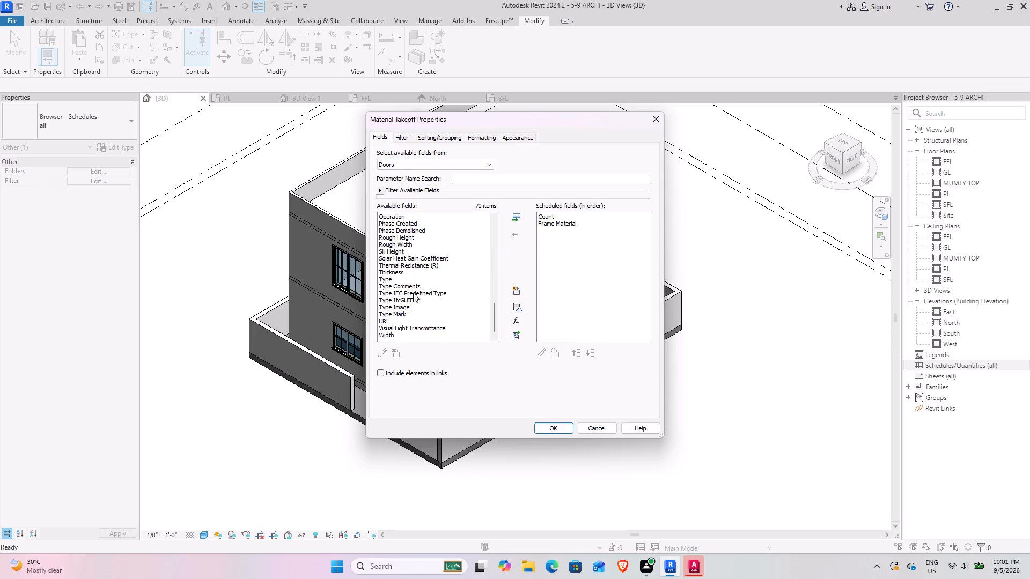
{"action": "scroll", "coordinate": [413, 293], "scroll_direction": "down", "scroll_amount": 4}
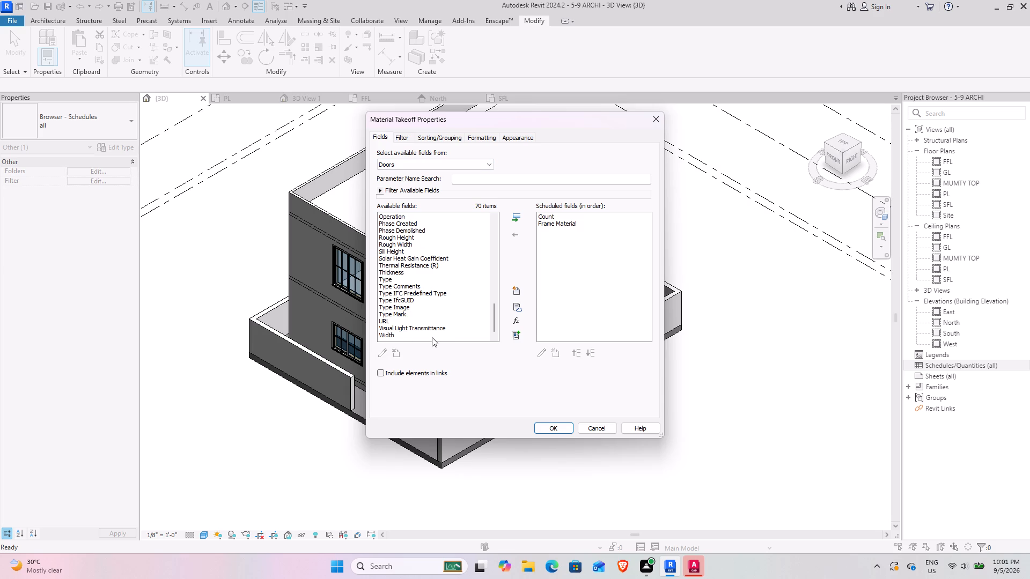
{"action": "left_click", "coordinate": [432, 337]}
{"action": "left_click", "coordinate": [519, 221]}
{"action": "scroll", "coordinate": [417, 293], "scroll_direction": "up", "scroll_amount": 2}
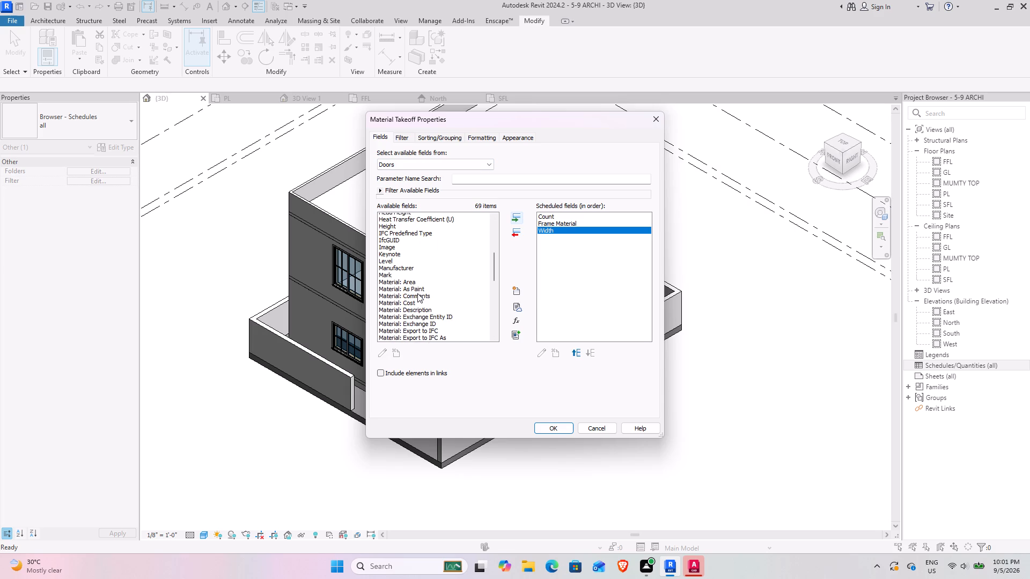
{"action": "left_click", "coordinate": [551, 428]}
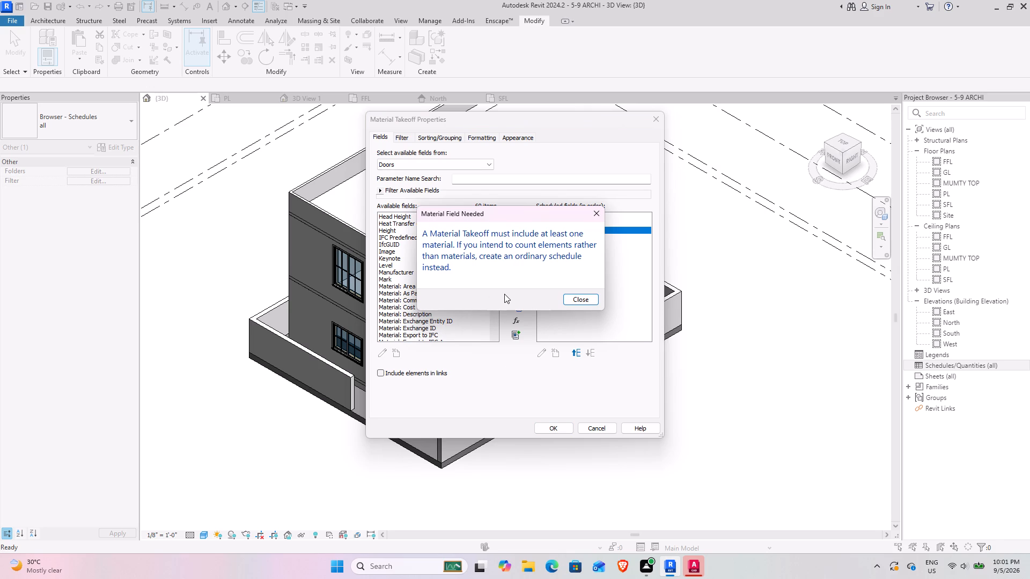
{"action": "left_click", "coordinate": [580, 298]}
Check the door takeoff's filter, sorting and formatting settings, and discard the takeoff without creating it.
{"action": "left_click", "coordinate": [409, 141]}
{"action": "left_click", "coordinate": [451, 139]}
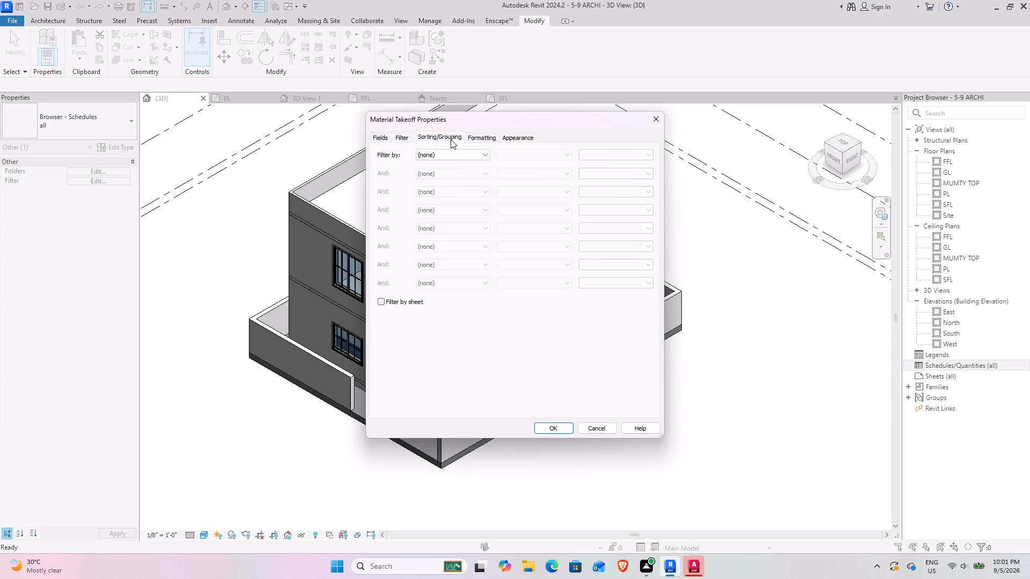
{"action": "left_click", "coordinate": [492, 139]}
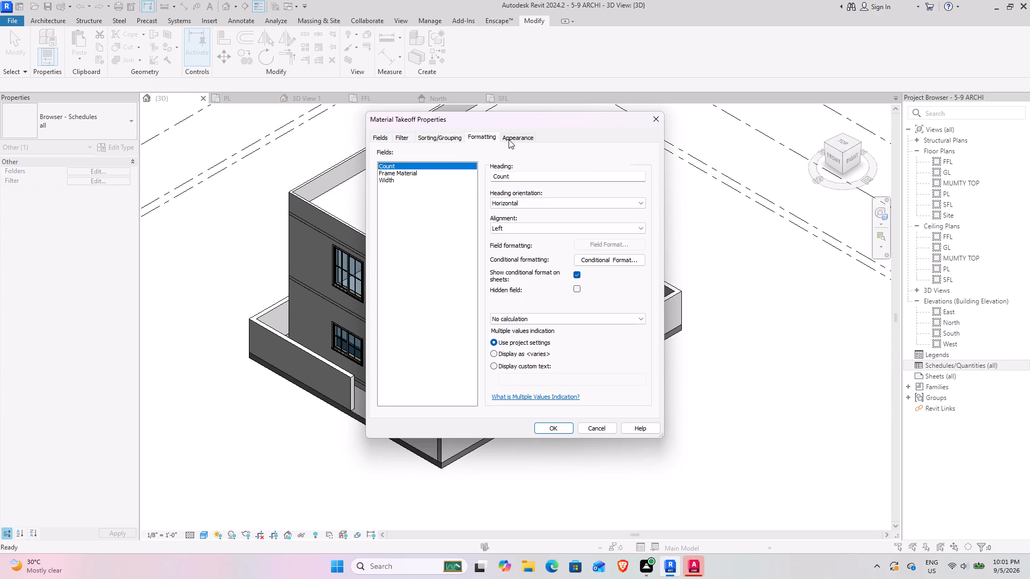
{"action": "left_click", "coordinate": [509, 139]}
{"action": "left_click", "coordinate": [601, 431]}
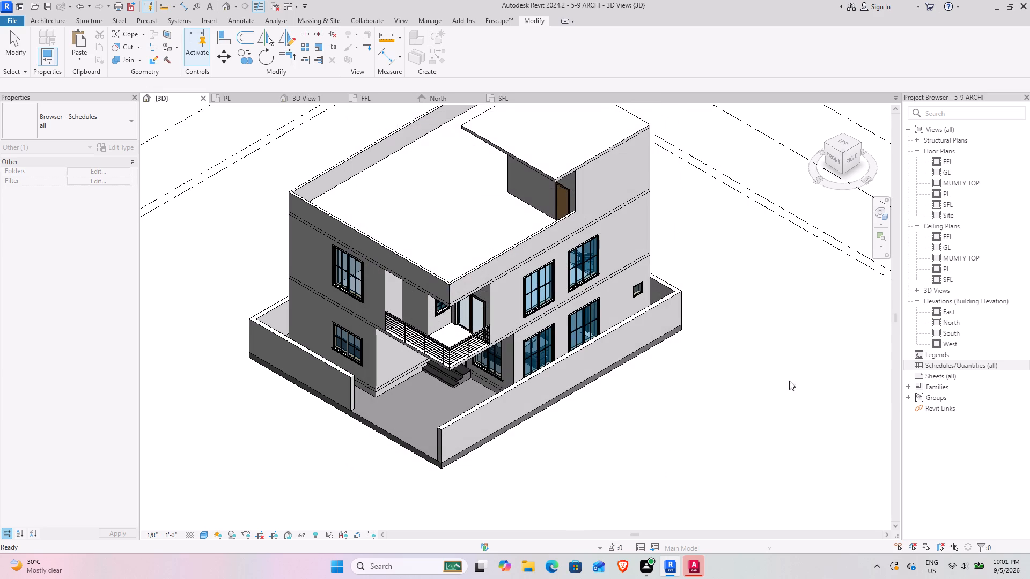
Start a new Multi-Category Schedule in the New Construction phase.
{"action": "right_click", "coordinate": [976, 366]}
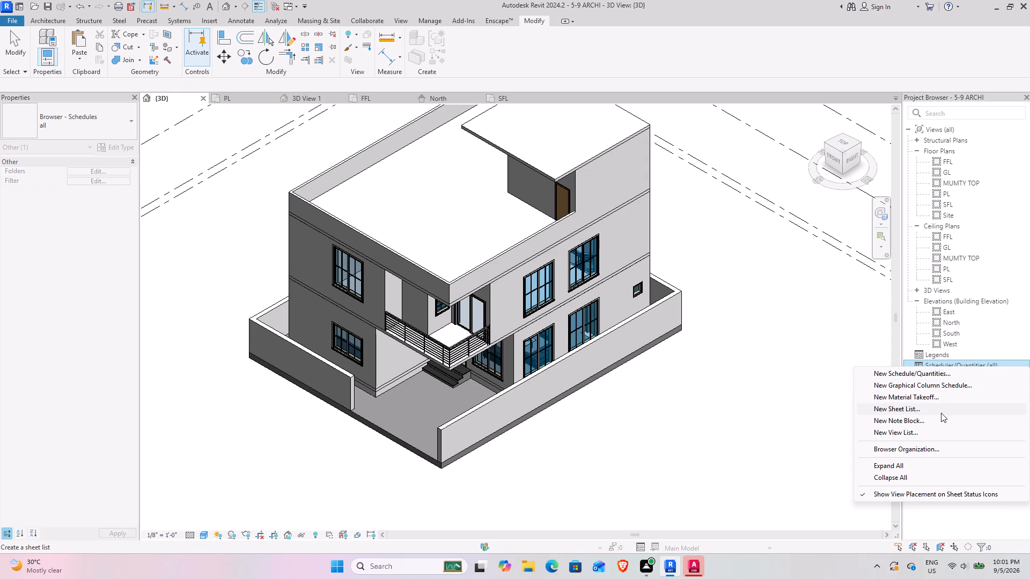
{"action": "left_click", "coordinate": [899, 373]}
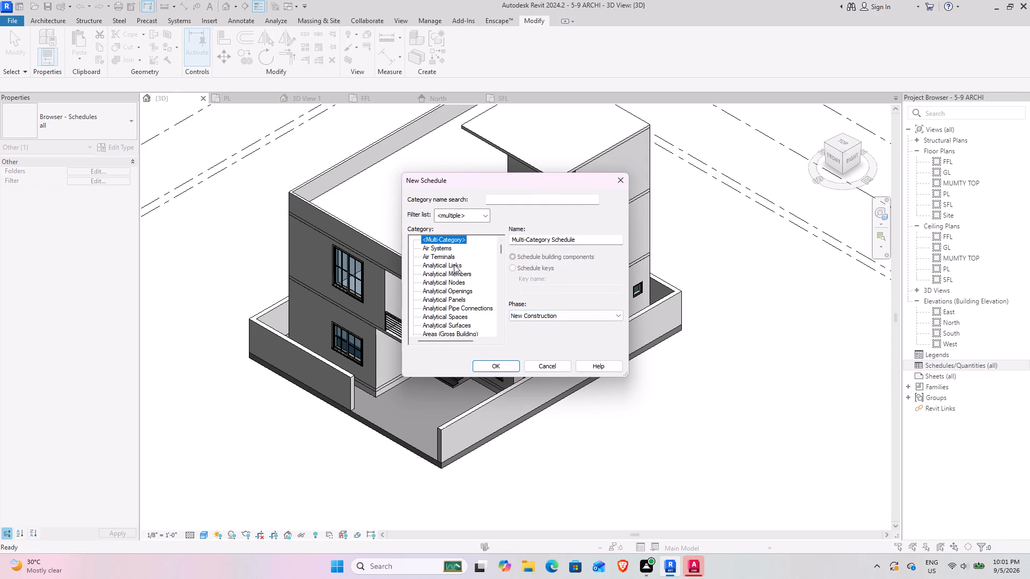
{"action": "scroll", "coordinate": [454, 264], "scroll_direction": "down", "scroll_amount": 12}
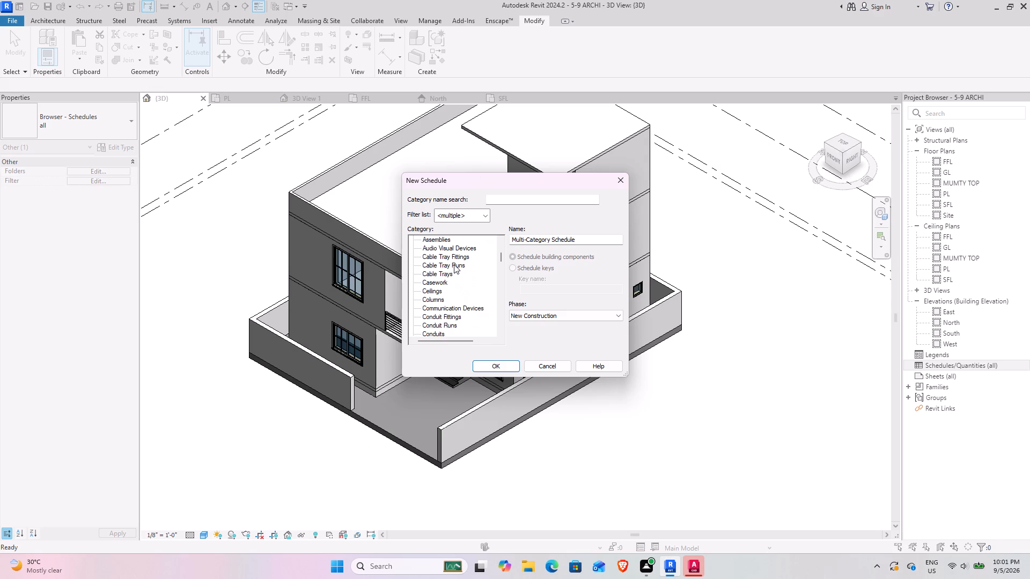
{"action": "scroll", "coordinate": [454, 264], "scroll_direction": "down", "scroll_amount": 20}
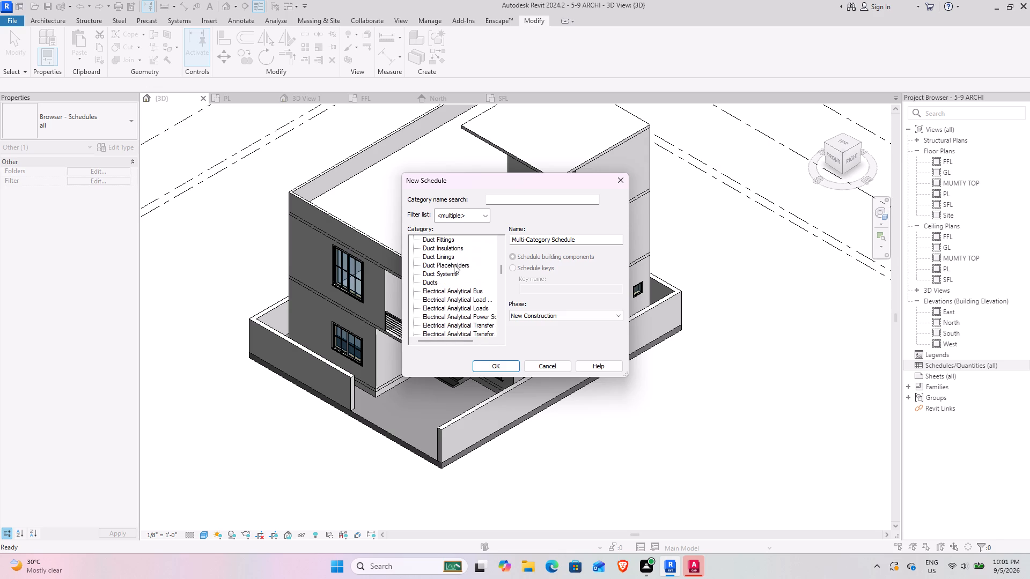
{"action": "scroll", "coordinate": [454, 264], "scroll_direction": "down", "scroll_amount": 6}
{"action": "scroll", "coordinate": [454, 264], "scroll_direction": "down", "scroll_amount": 15}
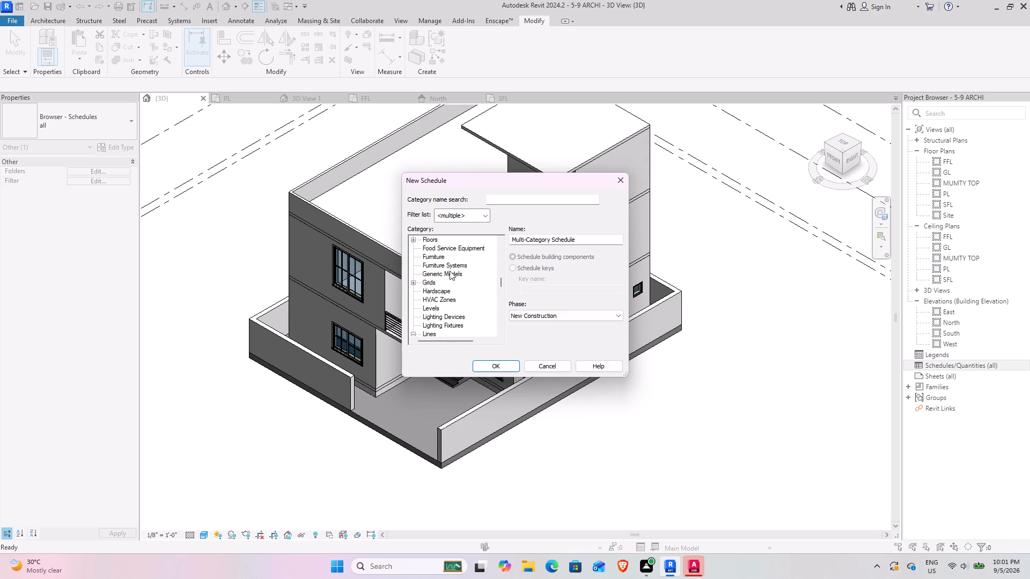
{"action": "left_click", "coordinate": [497, 365]}
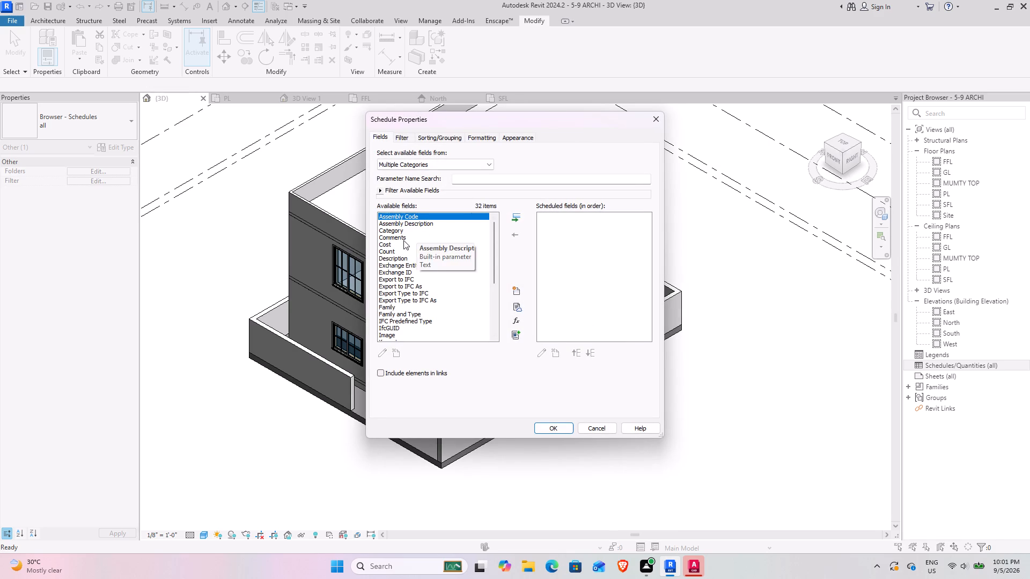
Add the Count field to the multi-category schedule and create the schedule.
{"action": "left_click", "coordinate": [388, 251]}
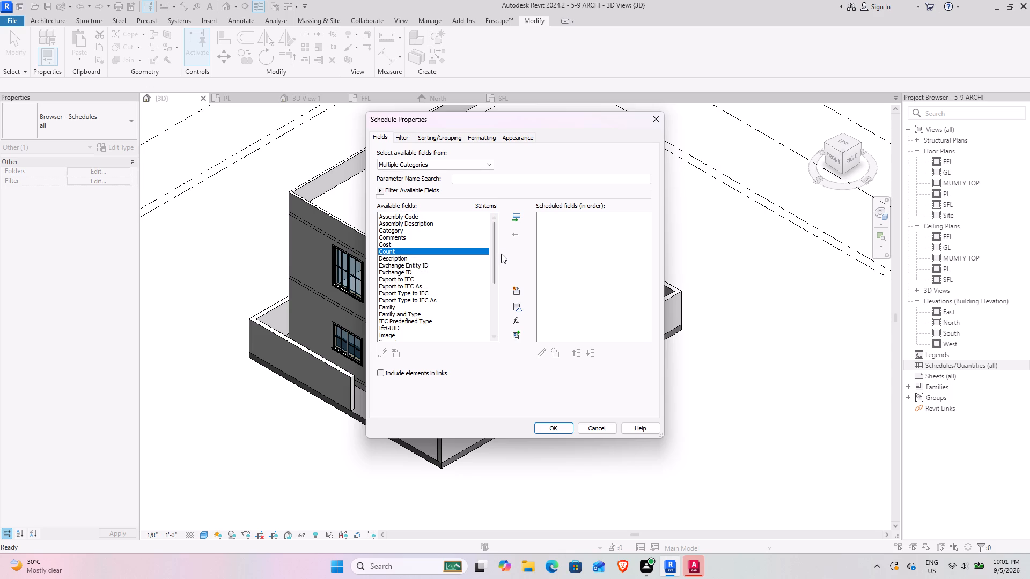
{"action": "left_click", "coordinate": [517, 222]}
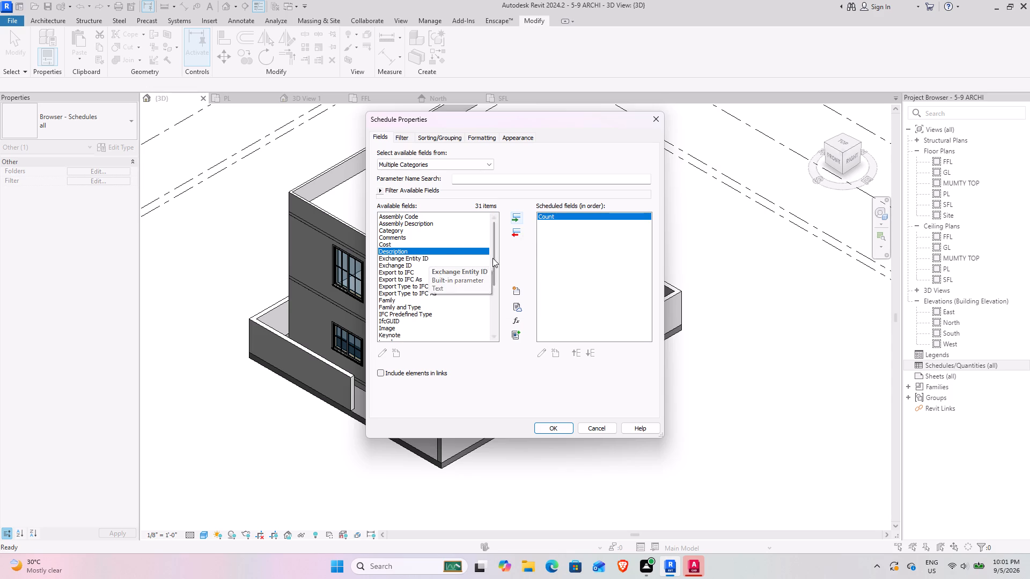
{"action": "left_click_drag", "start_coordinate": [495, 264], "coordinate": [496, 289]}
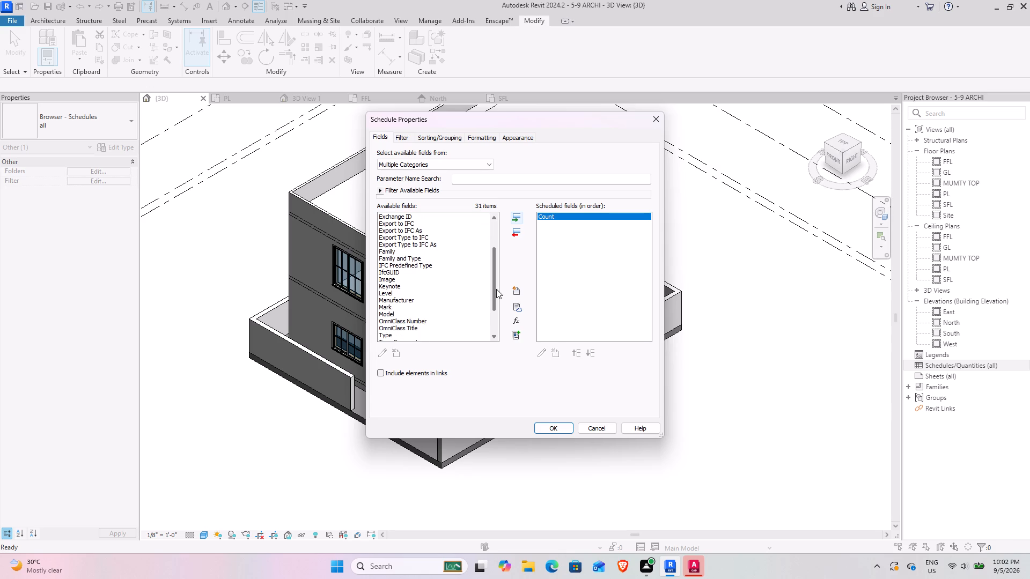
{"action": "left_click_drag", "start_coordinate": [496, 289], "coordinate": [496, 300]}
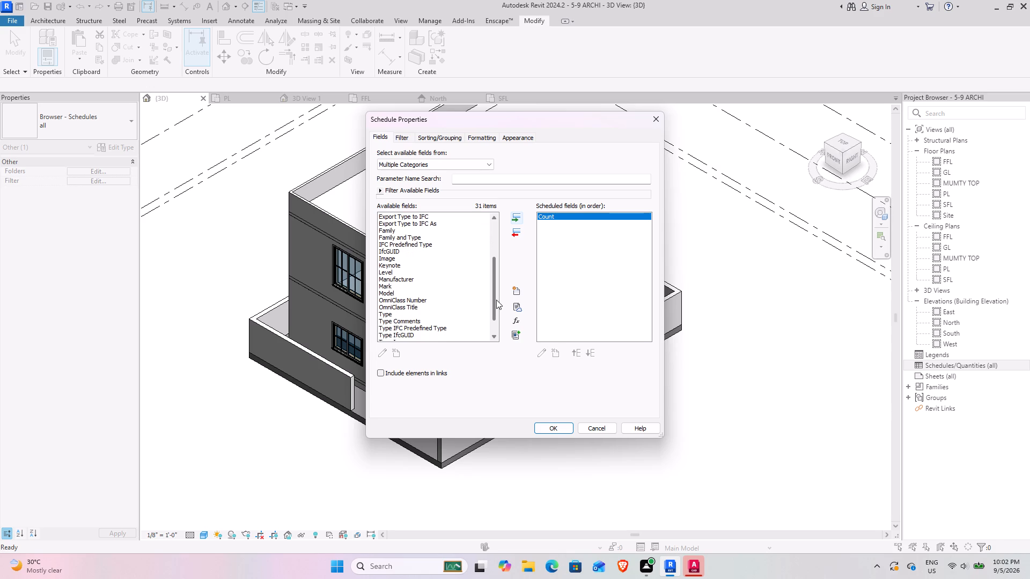
{"action": "left_click_drag", "start_coordinate": [496, 300], "coordinate": [492, 323]}
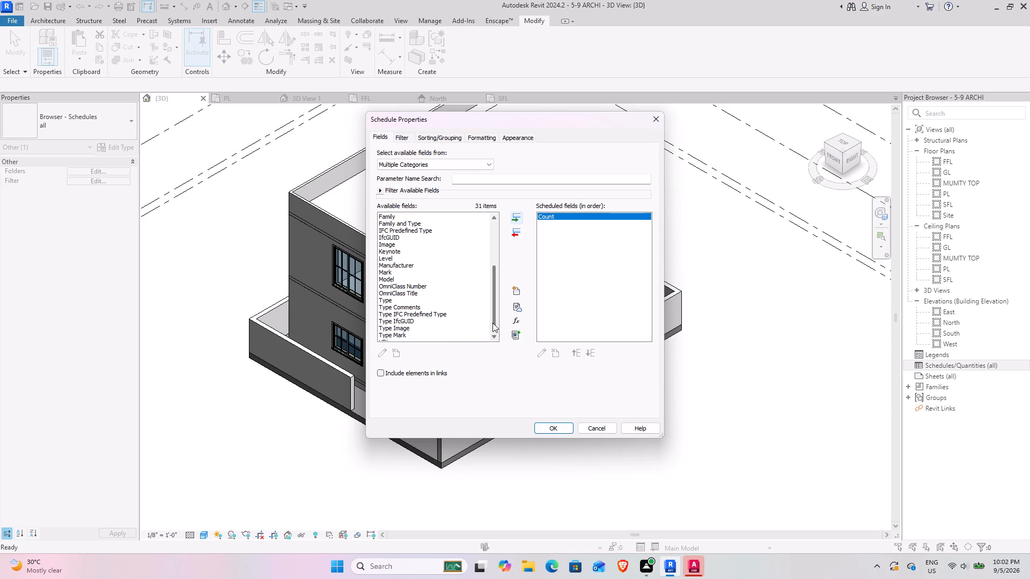
{"action": "left_click_drag", "start_coordinate": [492, 323], "coordinate": [490, 332]}
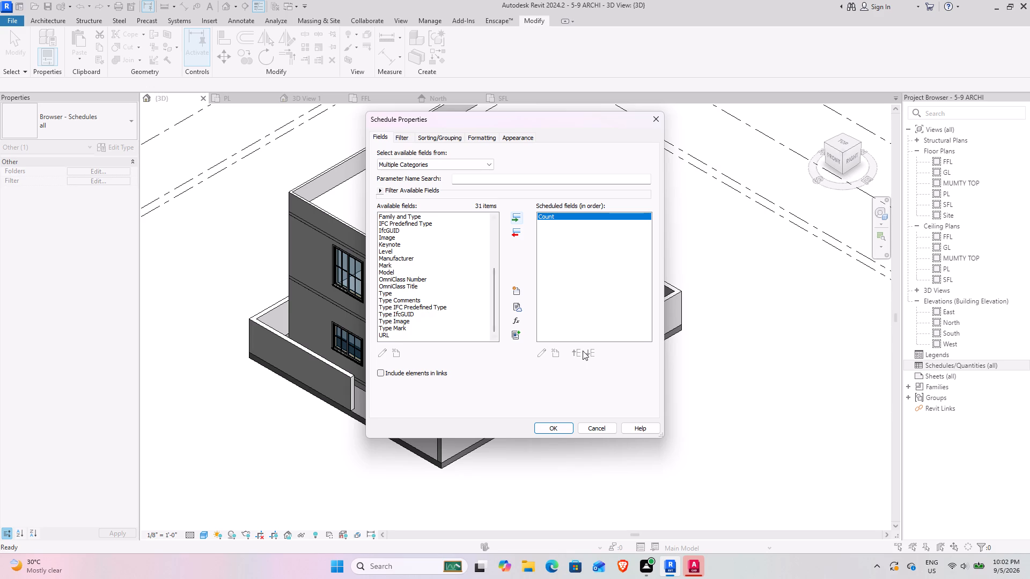
{"action": "left_click", "coordinate": [552, 430]}
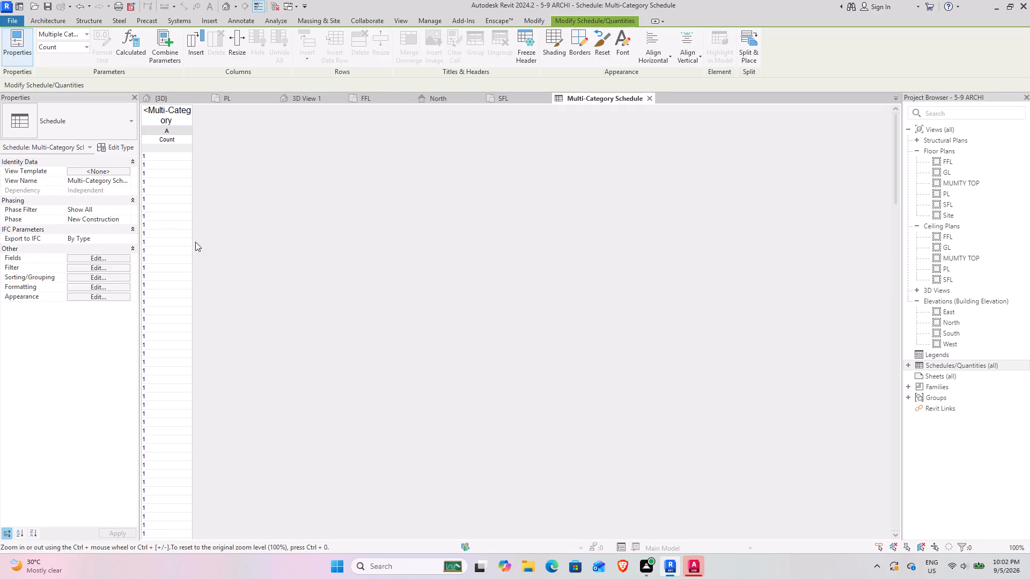
Add the Category field after Count in the multi-category schedule.
{"action": "scroll", "coordinate": [166, 391], "scroll_direction": "down", "scroll_amount": 20}
{"action": "scroll", "coordinate": [166, 391], "scroll_direction": "down", "scroll_amount": 1}
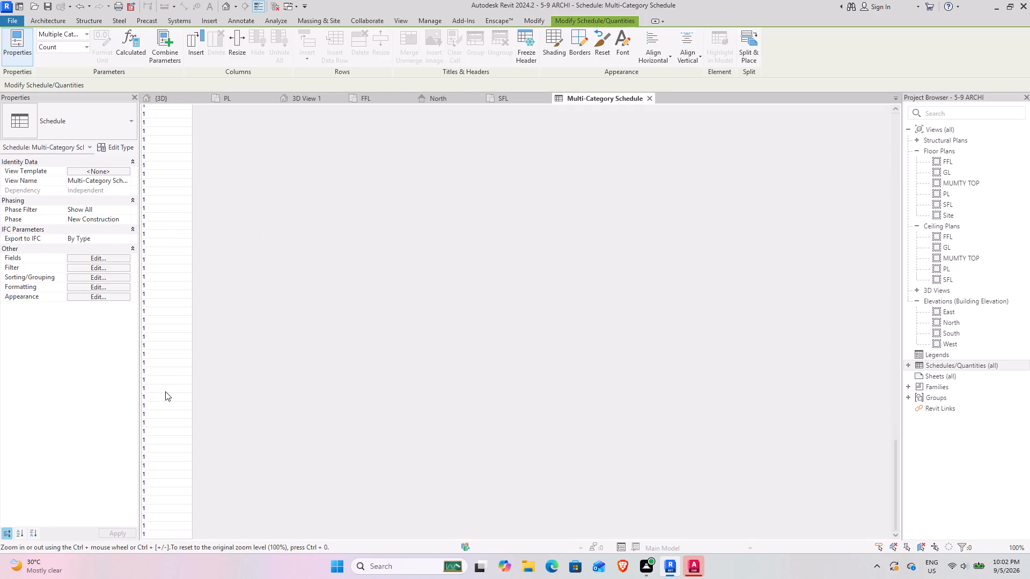
{"action": "scroll", "coordinate": [165, 391], "scroll_direction": "down", "scroll_amount": 17}
{"action": "scroll", "coordinate": [163, 395], "scroll_direction": "up", "scroll_amount": 18}
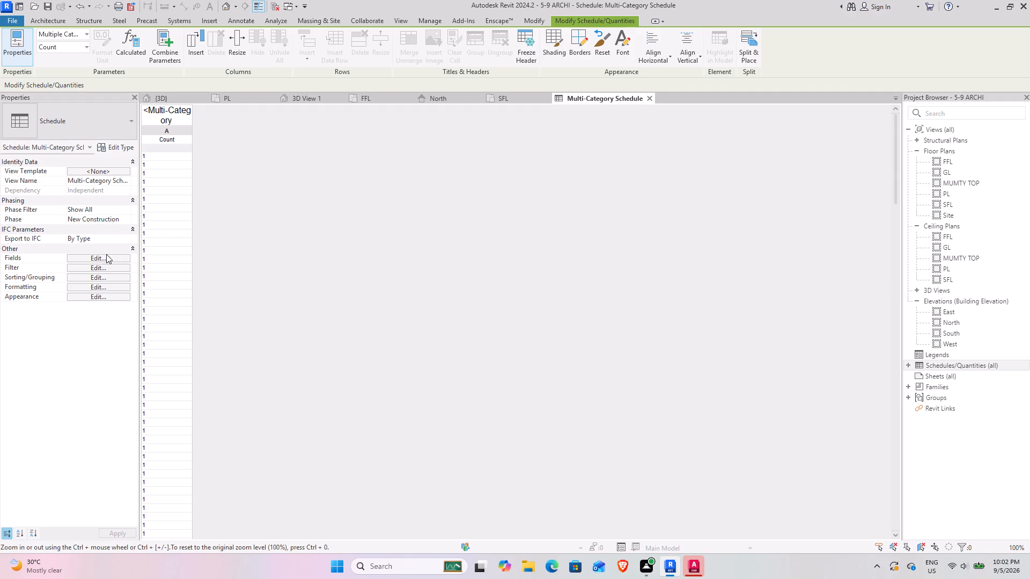
{"action": "left_click", "coordinate": [108, 259]}
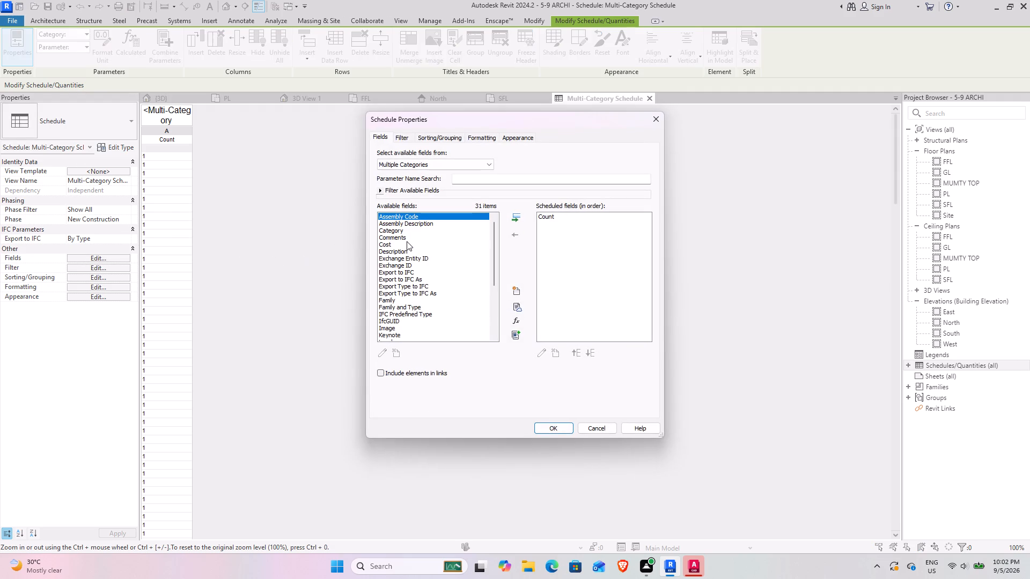
{"action": "left_click", "coordinate": [387, 244]}
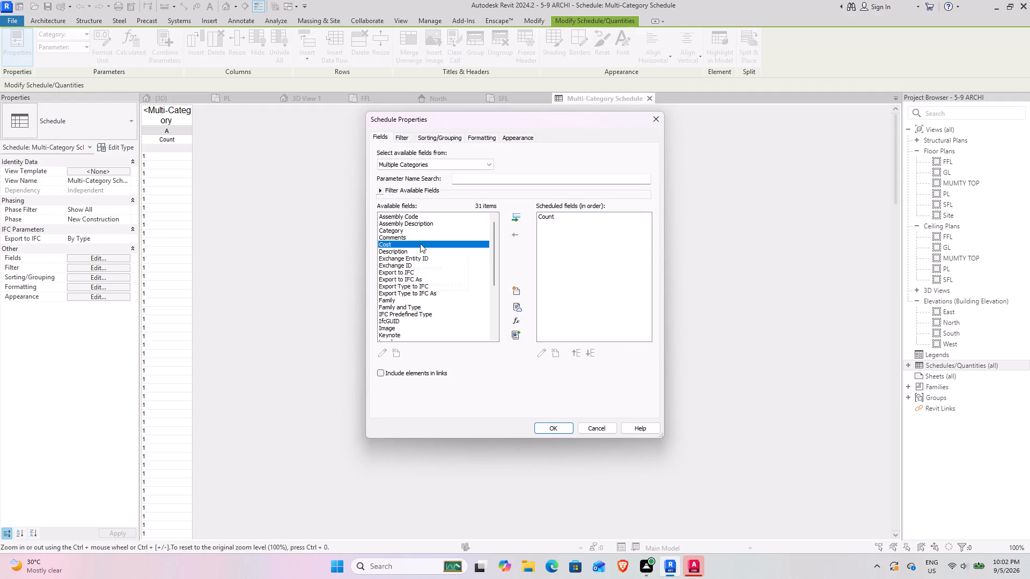
{"action": "left_click", "coordinate": [394, 228]}
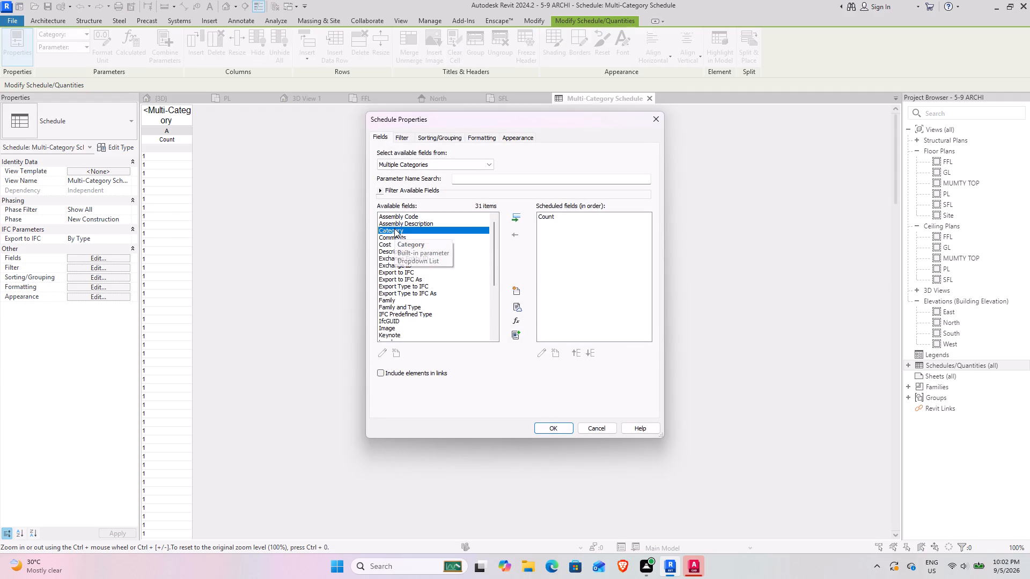
{"action": "left_click", "coordinate": [516, 218]}
{"action": "left_click", "coordinate": [556, 428]}
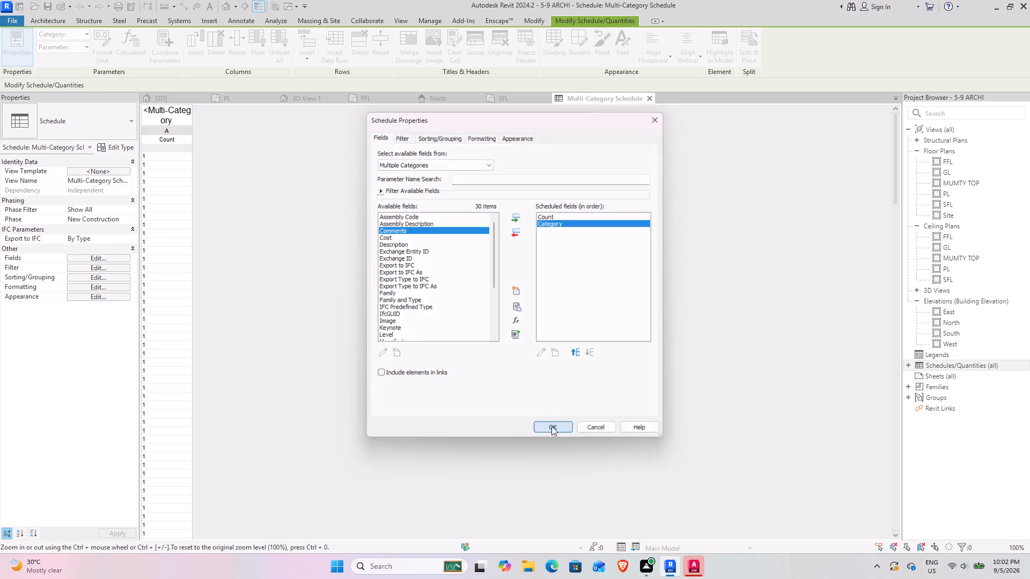
Review the Count and Category rows of the multi-category schedule from top to bottom.
{"action": "scroll", "coordinate": [244, 346], "scroll_direction": "down", "scroll_amount": 10}
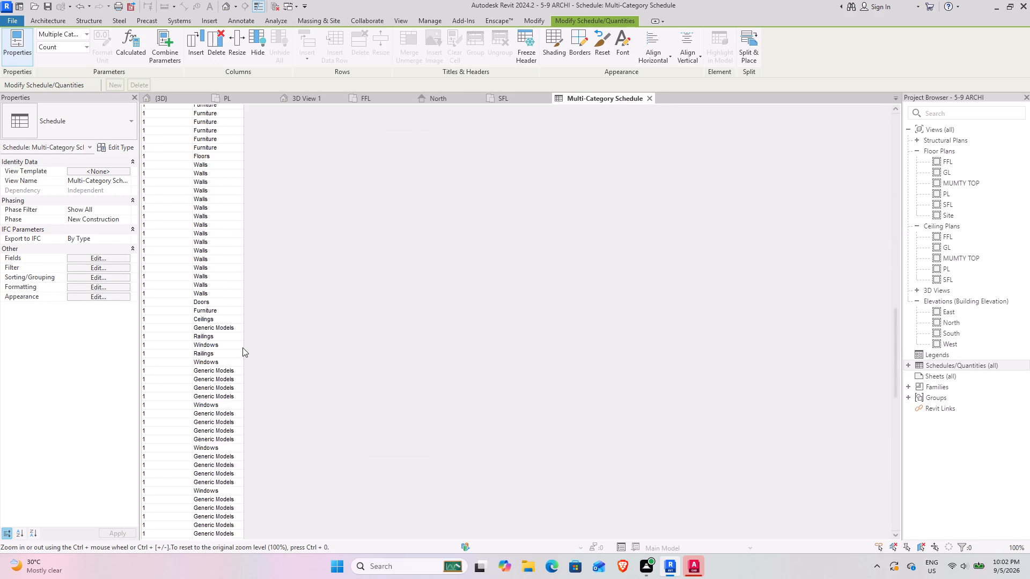
{"action": "scroll", "coordinate": [242, 347], "scroll_direction": "down", "scroll_amount": 11}
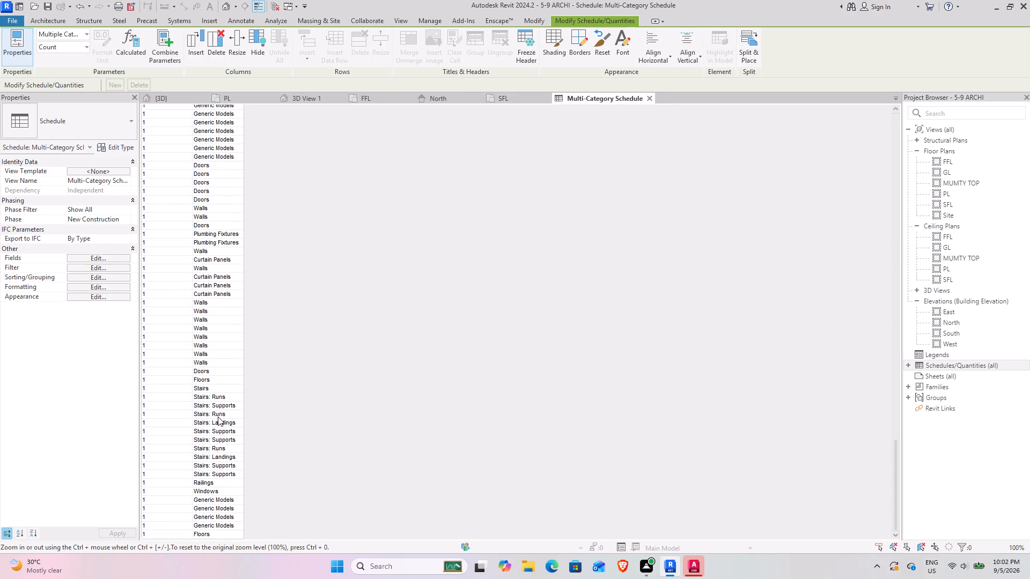
{"action": "scroll", "coordinate": [218, 417], "scroll_direction": "up", "scroll_amount": 16}
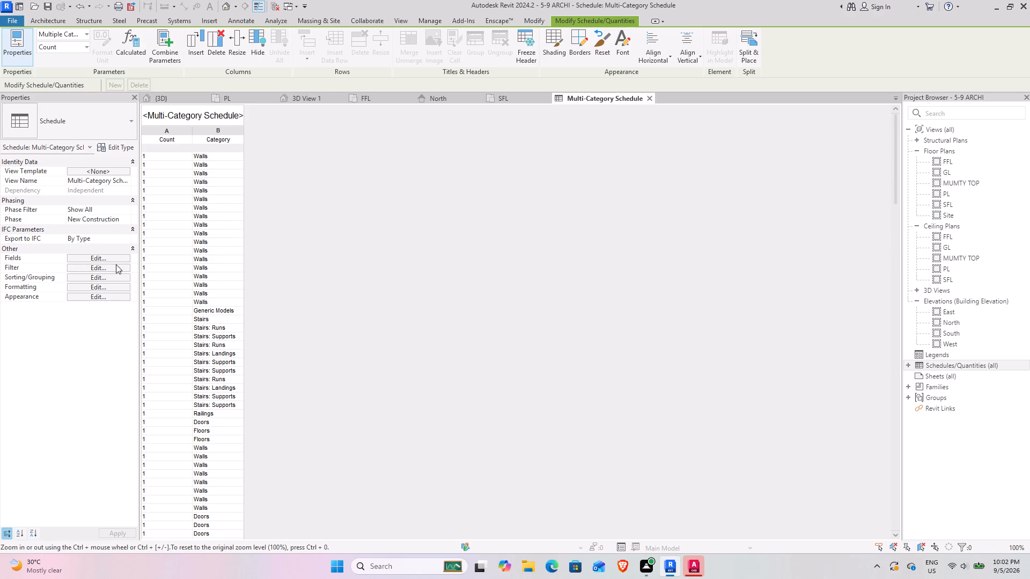
Check the schedule's filter and field settings and leave both without making changes.
{"action": "left_click", "coordinate": [105, 269]}
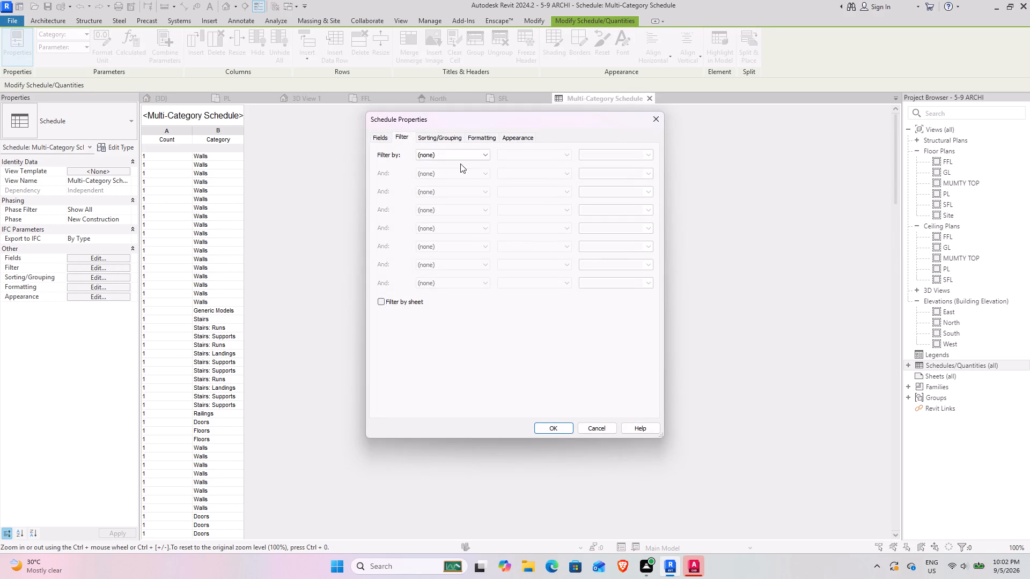
{"action": "left_click", "coordinate": [473, 154]}
{"action": "left_click", "coordinate": [473, 154]}
{"action": "left_click", "coordinate": [602, 433]}
{"action": "left_click", "coordinate": [120, 259]}
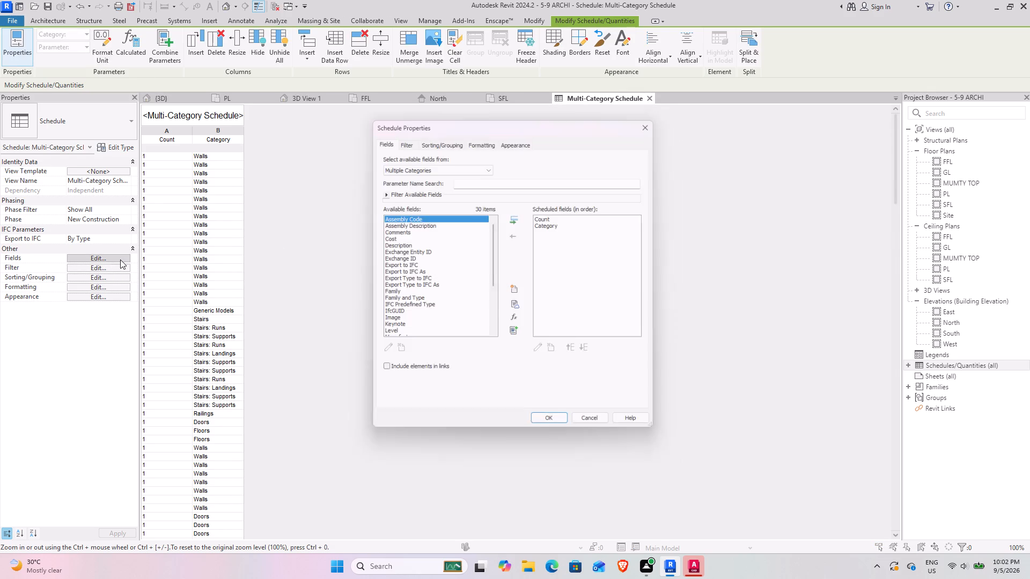
{"action": "left_click", "coordinate": [310, 255]}
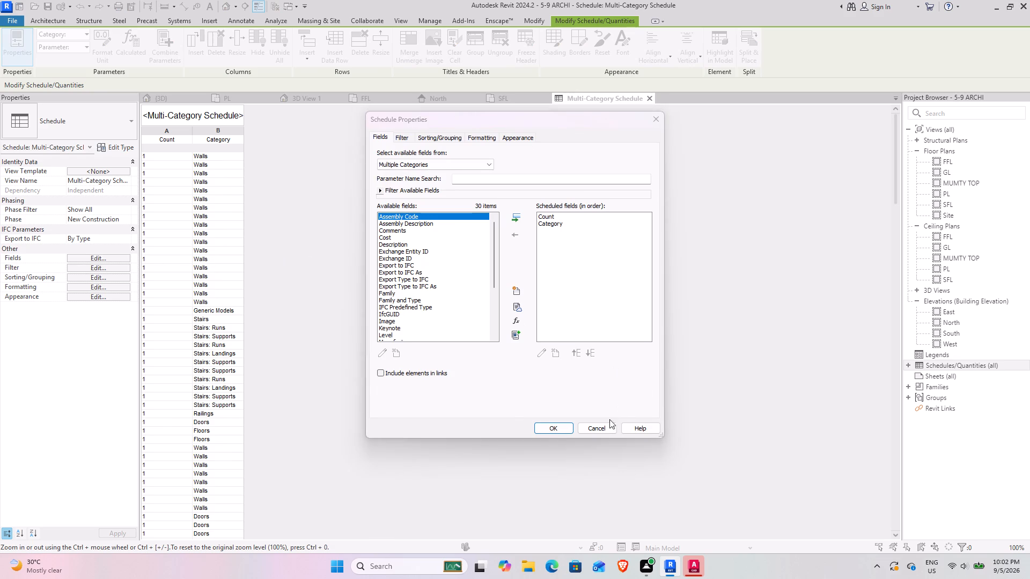
{"action": "left_click", "coordinate": [604, 432]}
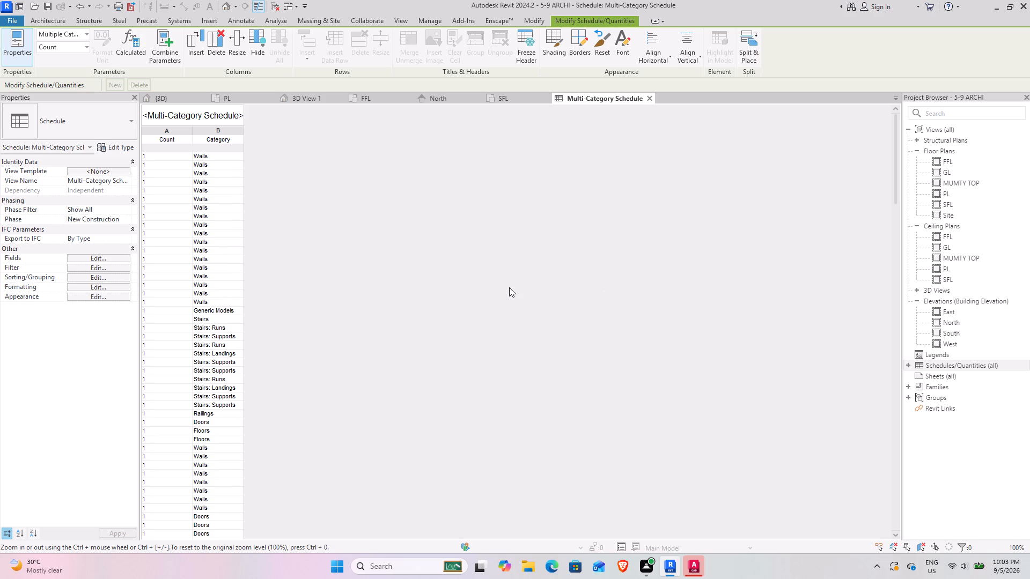
Examine the schedule's category rows, such as Walls, Stairs and Generic Models, and close the schedule to return to the 3D view.
{"action": "left_click", "coordinate": [359, 288]}
{"action": "scroll", "coordinate": [301, 202], "scroll_direction": "down", "scroll_amount": 18}
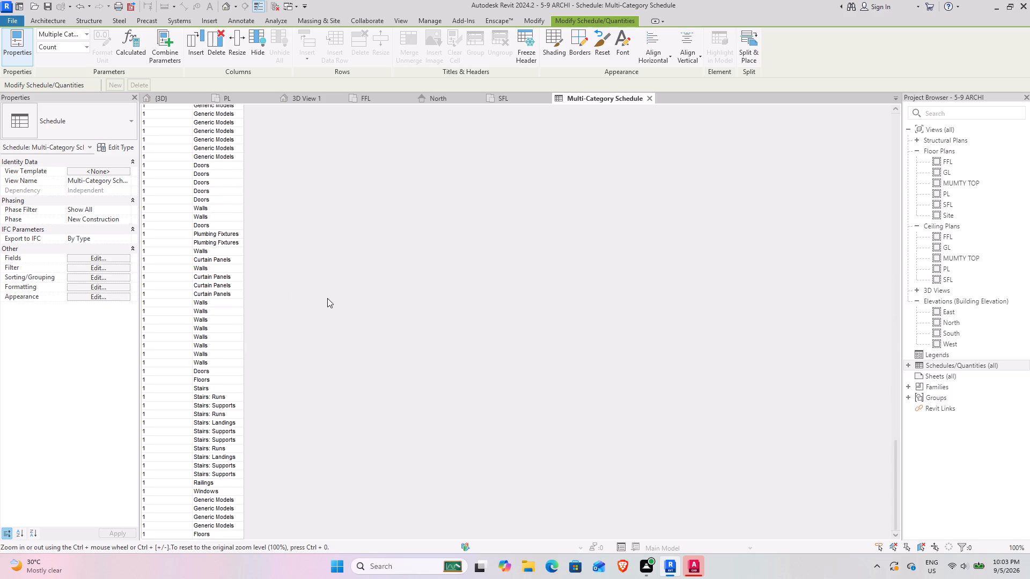
{"action": "scroll", "coordinate": [261, 284], "scroll_direction": "up", "scroll_amount": 12}
{"action": "scroll", "coordinate": [231, 226], "scroll_direction": "up", "scroll_amount": 3}
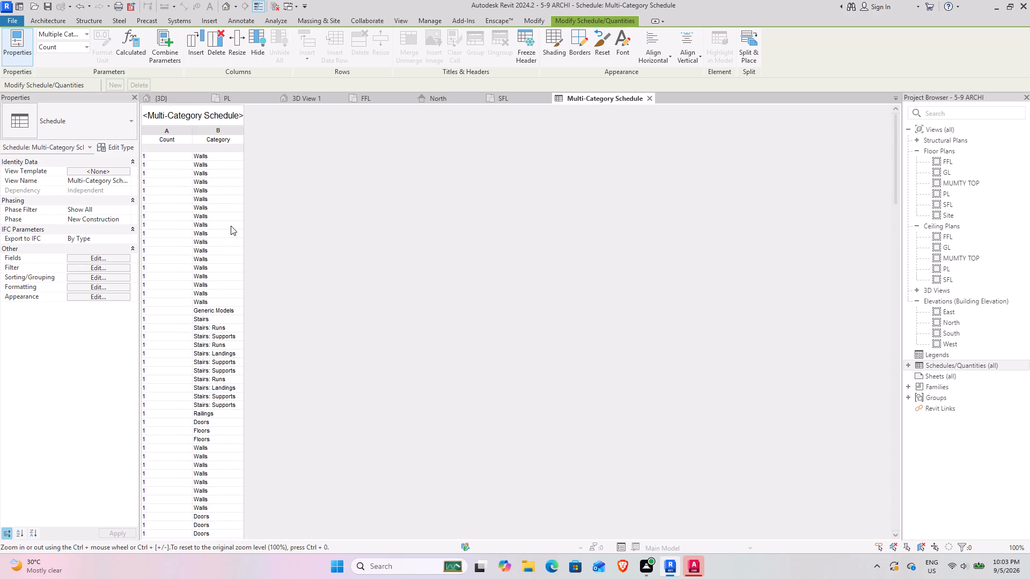
{"action": "scroll", "coordinate": [231, 226], "scroll_direction": "up", "scroll_amount": 1}
{"action": "left_click", "coordinate": [219, 224]}
{"action": "left_click", "coordinate": [353, 213]}
{"action": "left_click", "coordinate": [222, 199]}
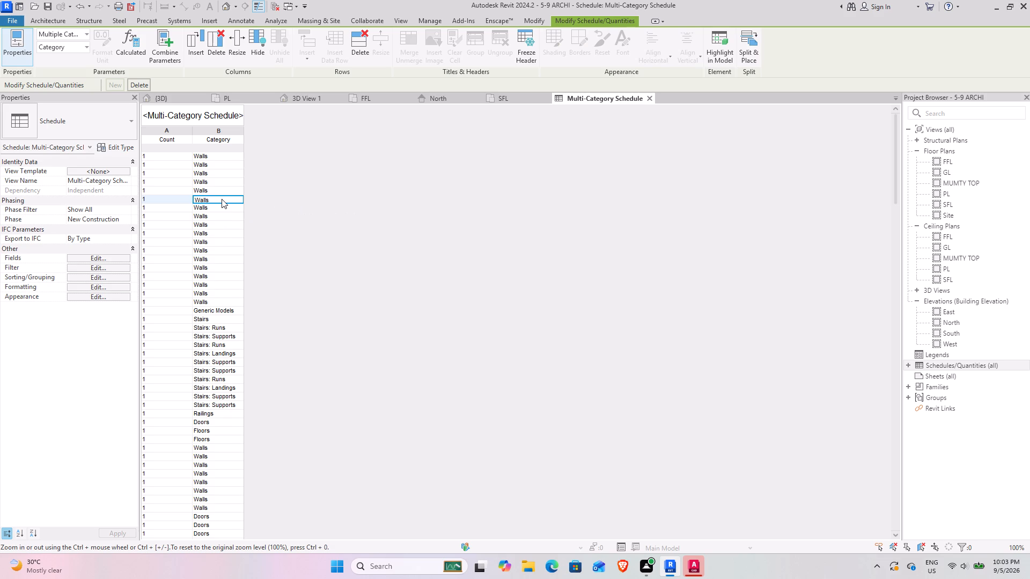
{"action": "scroll", "coordinate": [244, 304], "scroll_direction": "down", "scroll_amount": 3}
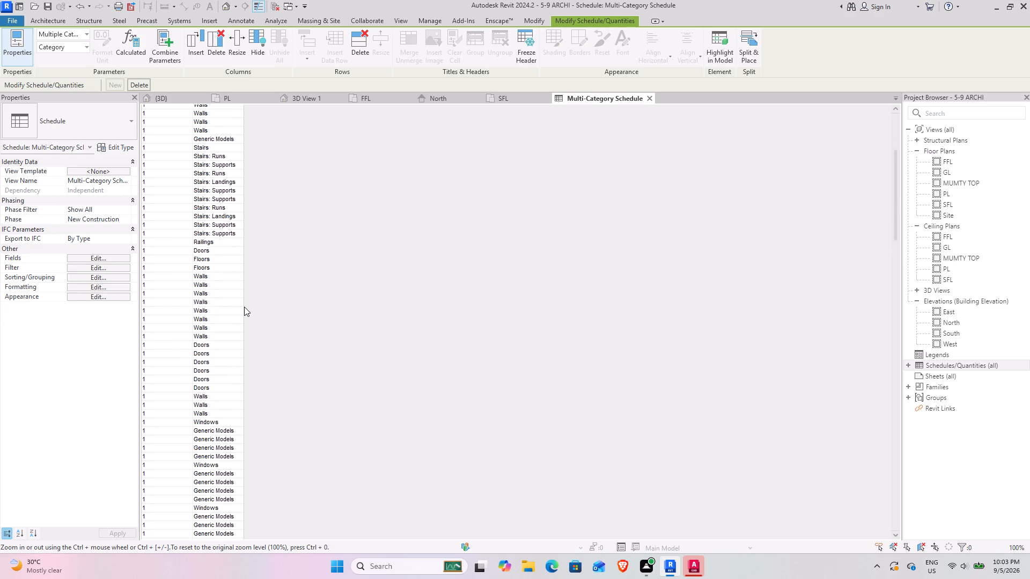
{"action": "scroll", "coordinate": [244, 307], "scroll_direction": "down", "scroll_amount": 17}
{"action": "scroll", "coordinate": [244, 308], "scroll_direction": "up", "scroll_amount": 9}
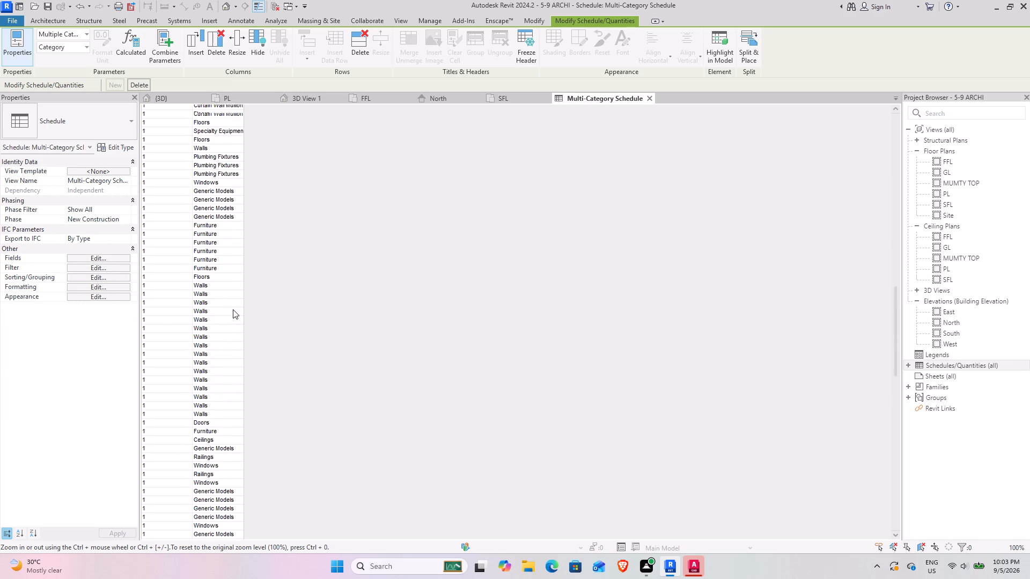
{"action": "scroll", "coordinate": [233, 309], "scroll_direction": "up", "scroll_amount": 8}
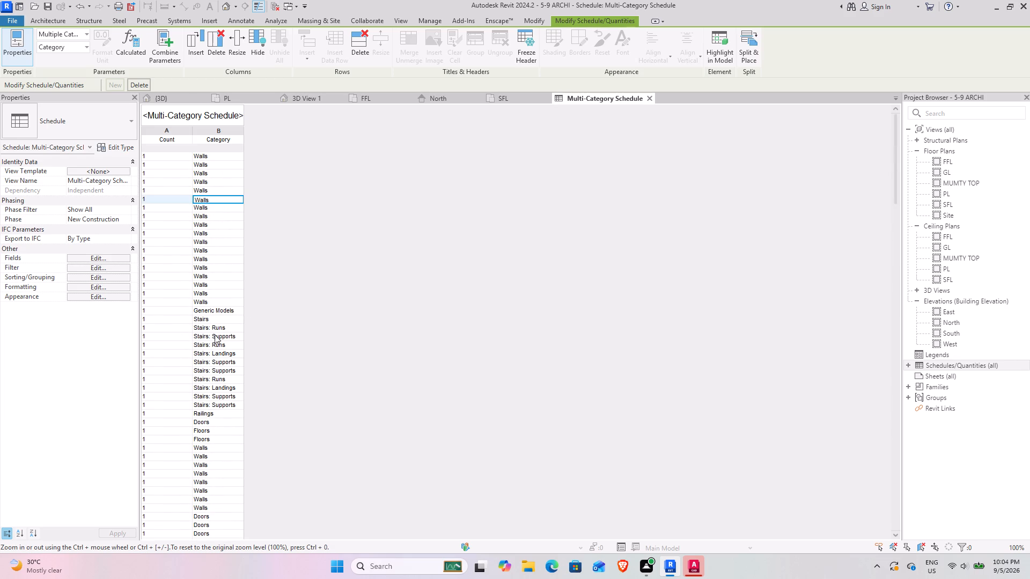
{"action": "left_click", "coordinate": [184, 251]}
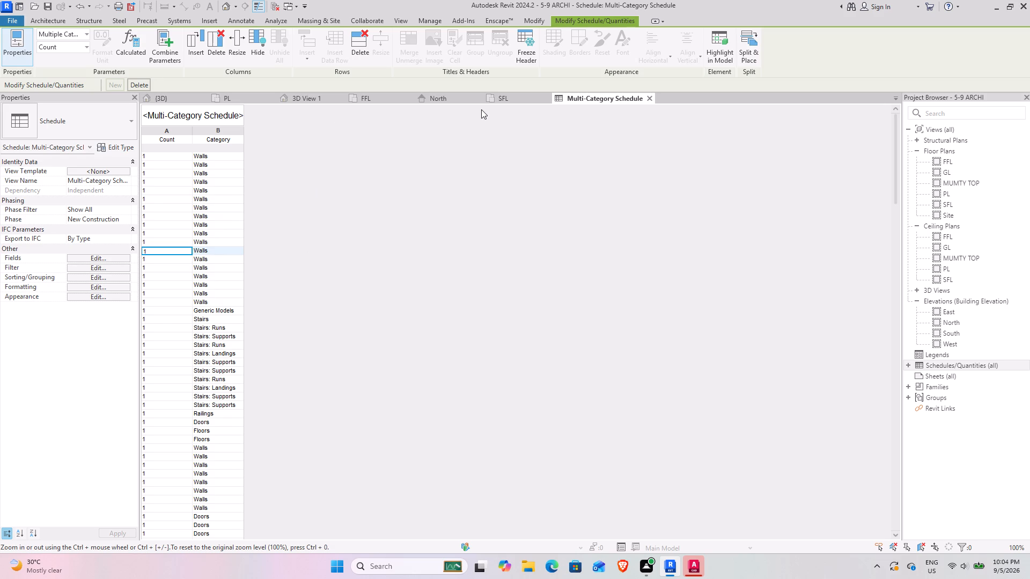
{"action": "left_click", "coordinate": [204, 321]}
{"action": "left_click", "coordinate": [202, 310]}
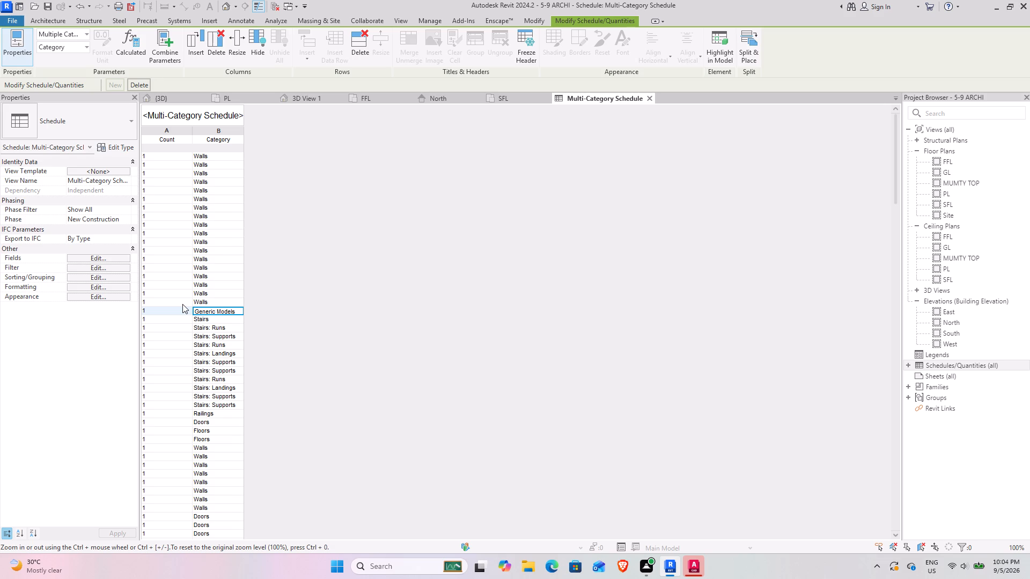
{"action": "left_click", "coordinate": [649, 98]}
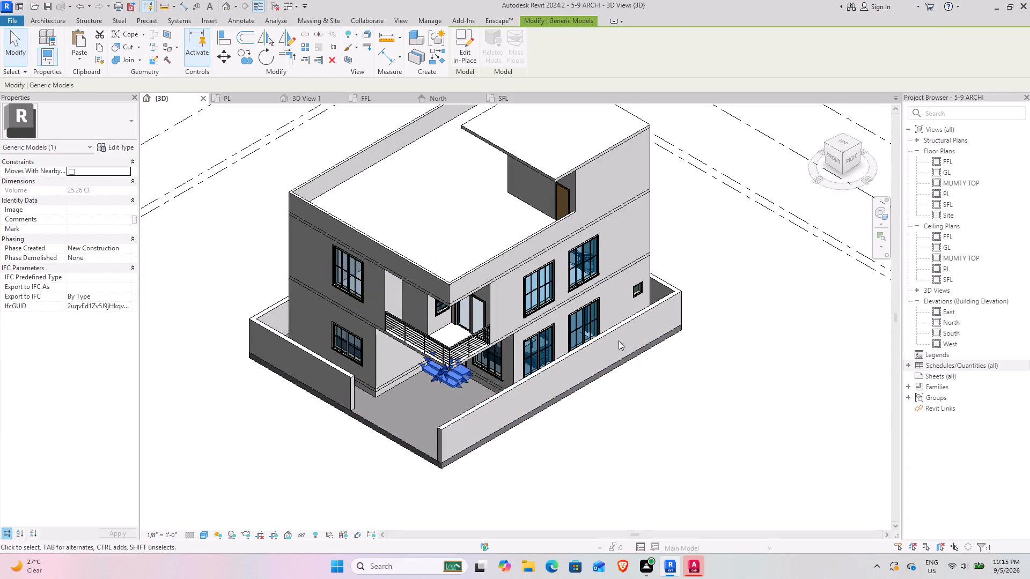
Inspect the properties of the ground-level floor slab, the front roof parapet wall and a ground-storey sliding window in the 3D view.
{"action": "left_click", "coordinate": [605, 332]}
{"action": "left_click", "coordinate": [669, 367]}
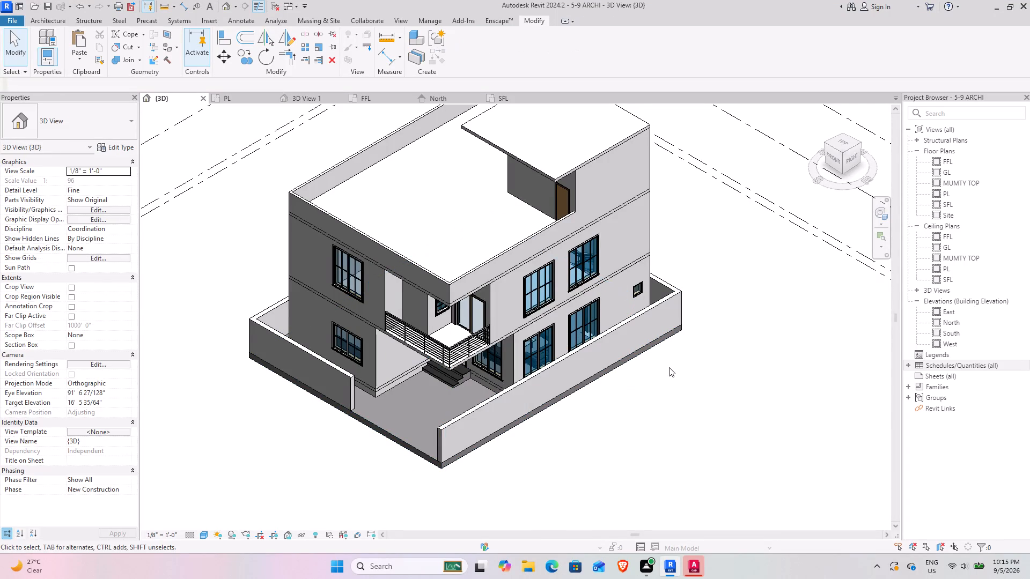
{"action": "left_click", "coordinate": [639, 359]}
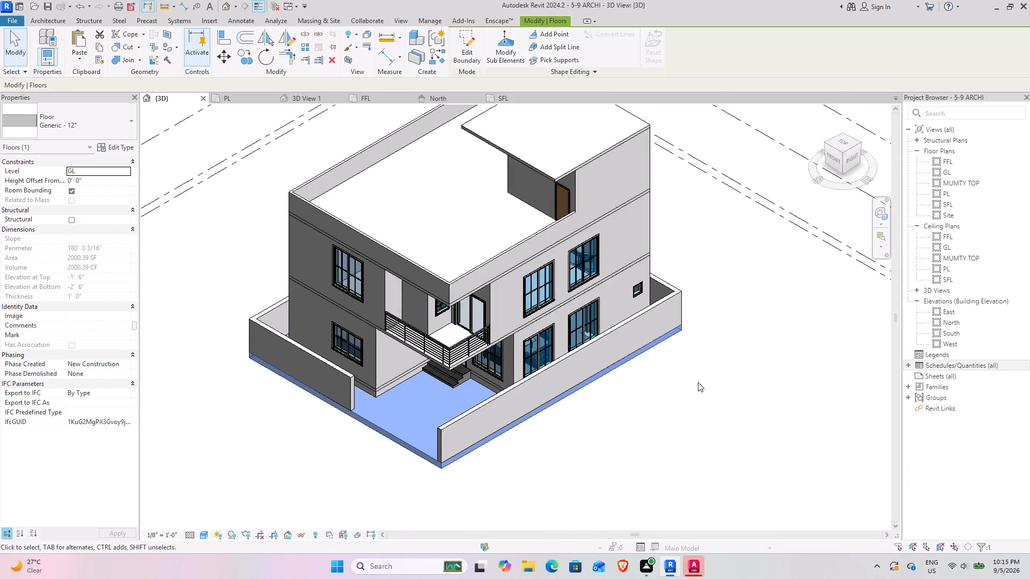
{"action": "left_click", "coordinate": [698, 382]}
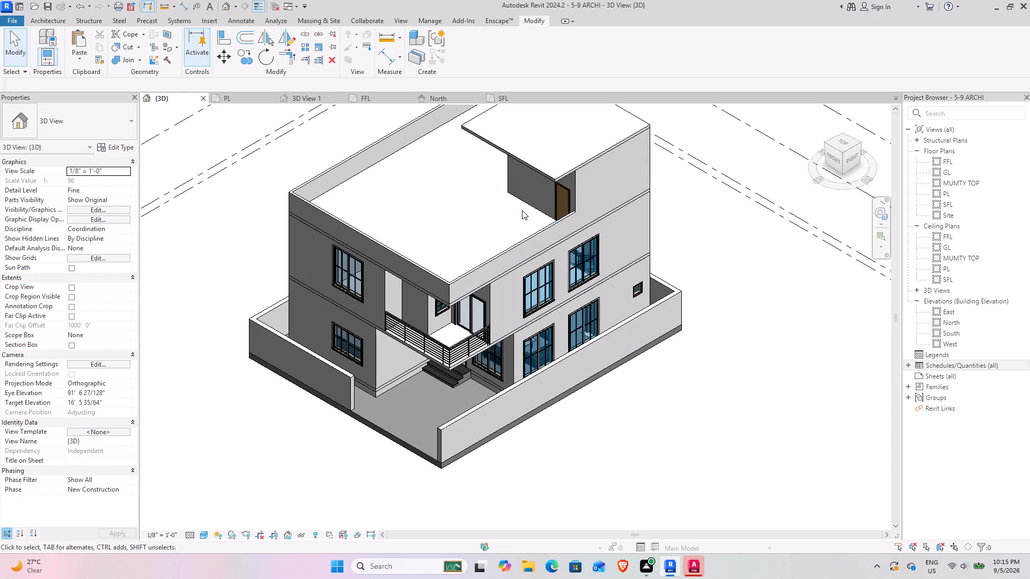
{"action": "left_click", "coordinate": [326, 211]}
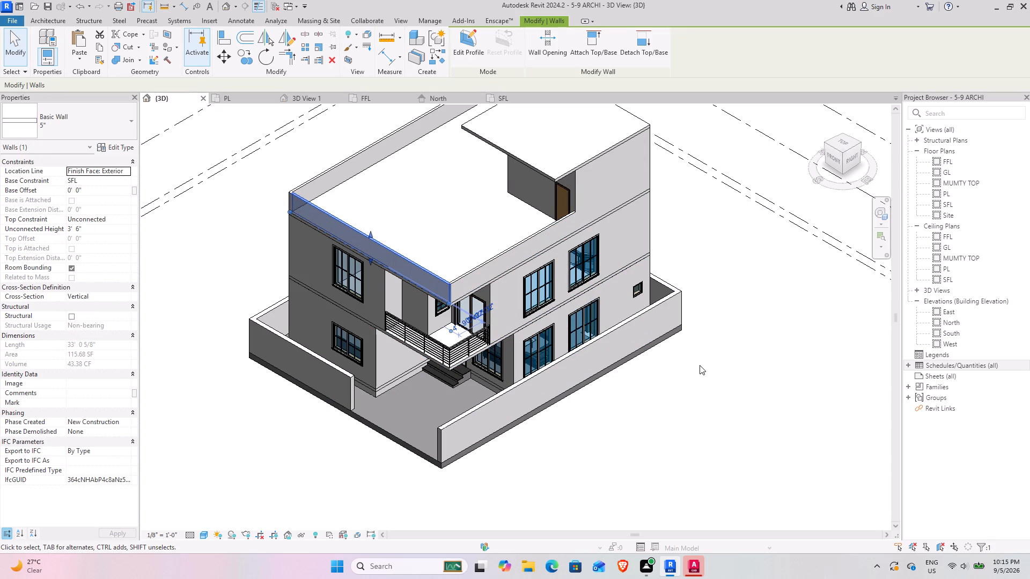
{"action": "left_click", "coordinate": [700, 365]}
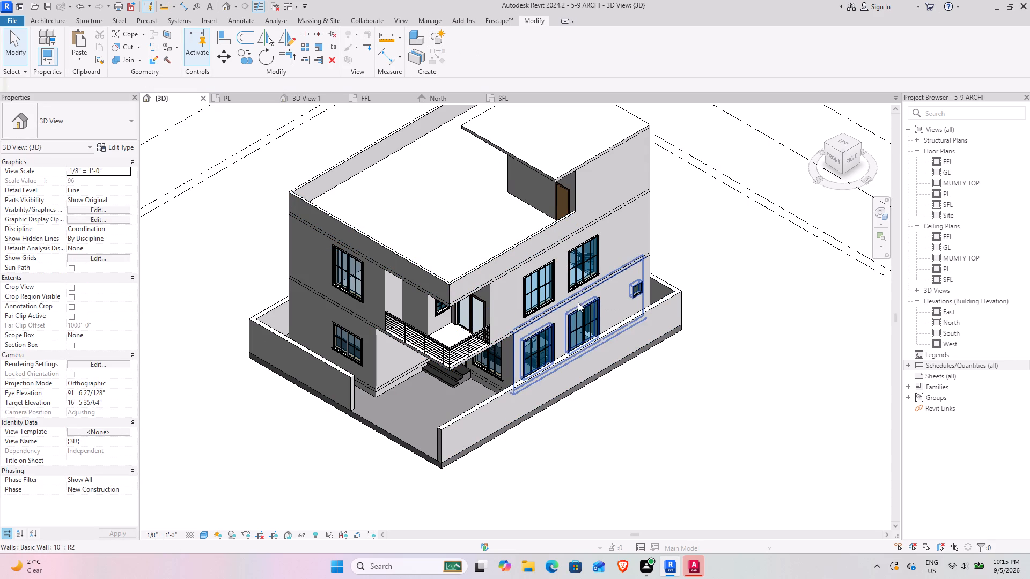
{"action": "left_click", "coordinate": [604, 311]}
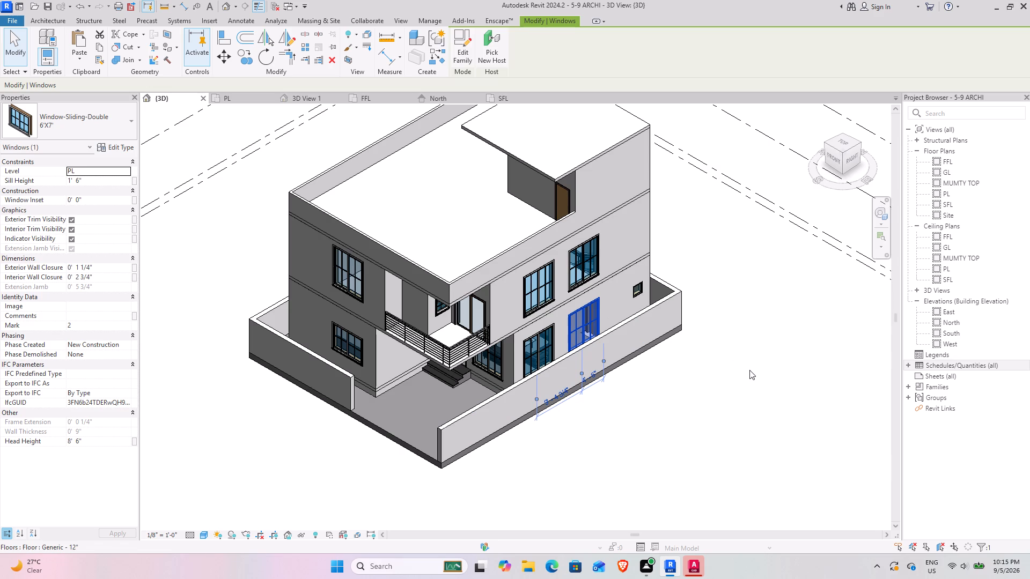
{"action": "left_click", "coordinate": [749, 370]}
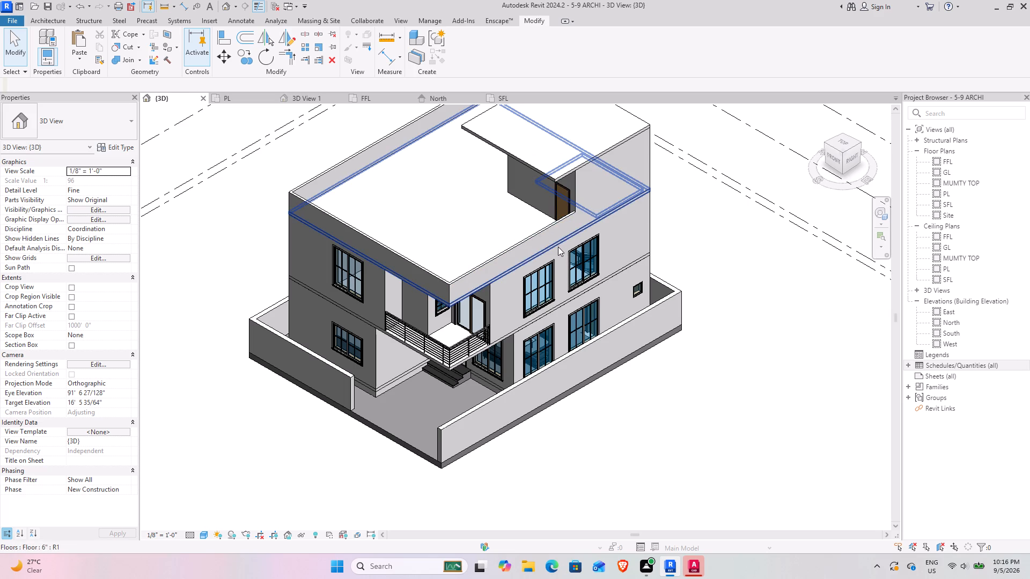
Inspect the properties of the two rooftop stair-room walls, the SFL floor slab, the front parapet and the side boundary wall.
{"action": "left_click", "coordinate": [574, 199]}
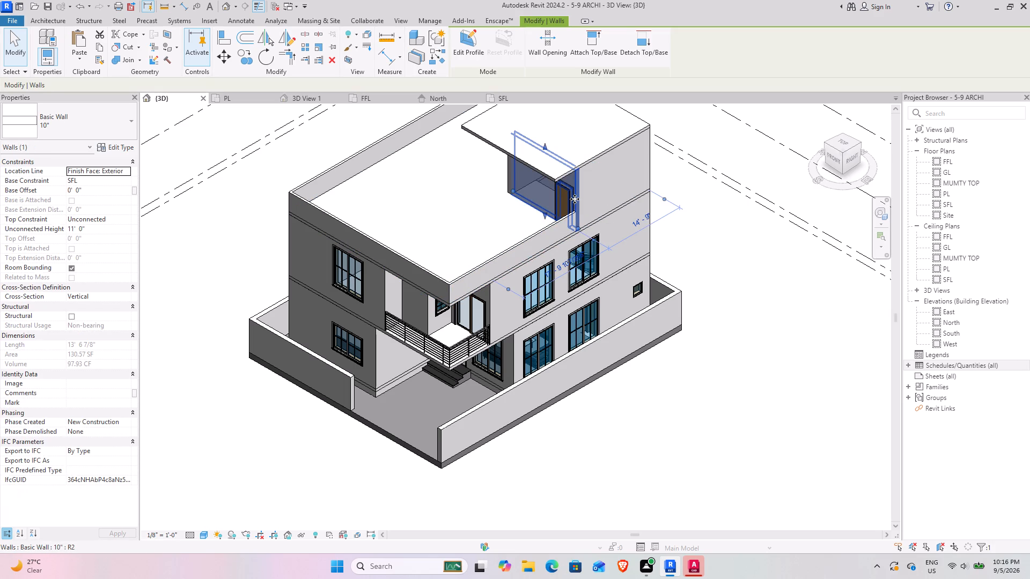
{"action": "left_click", "coordinate": [744, 230]}
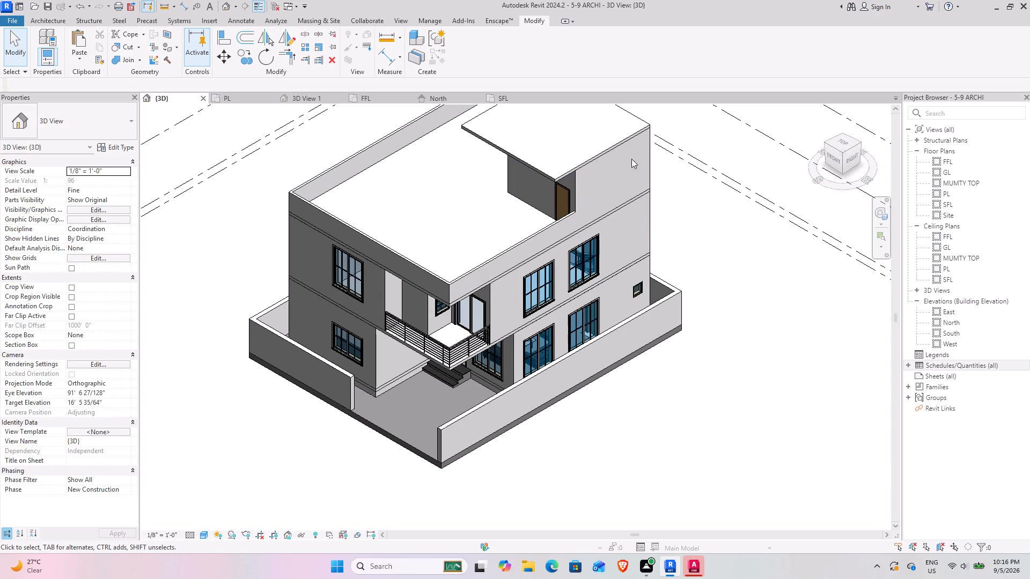
{"action": "left_click", "coordinate": [659, 169]}
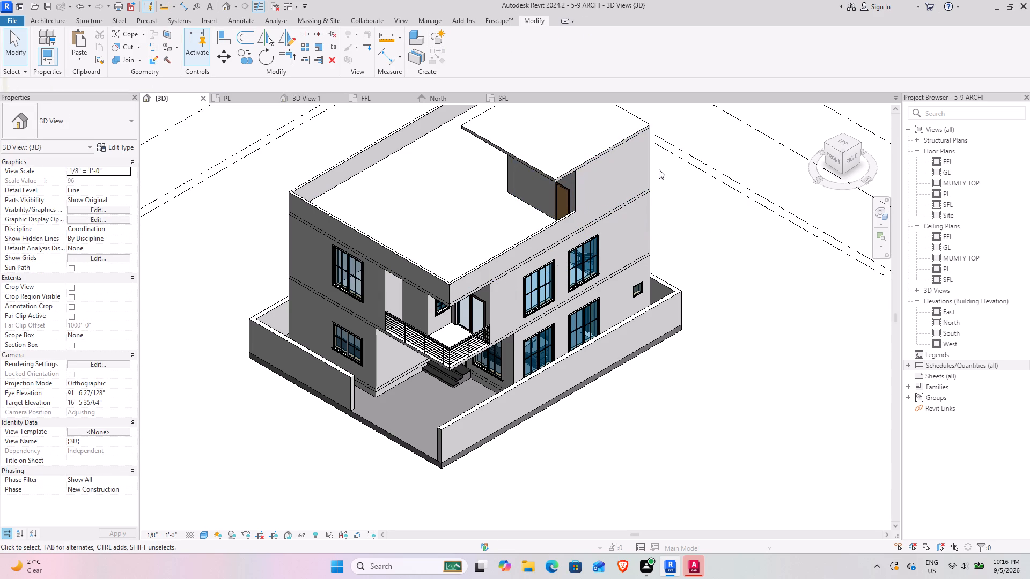
{"action": "left_click", "coordinate": [652, 169]}
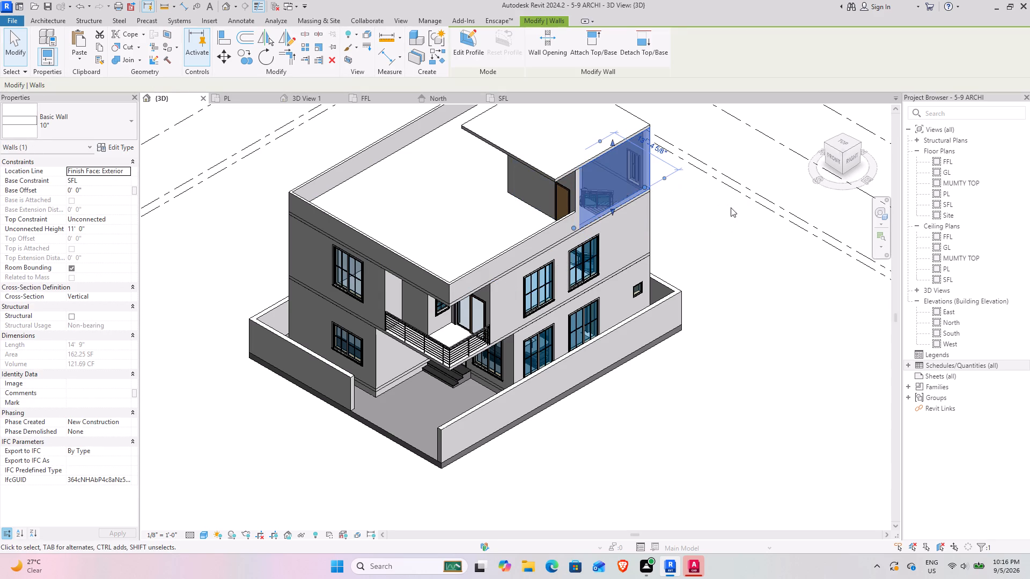
{"action": "left_click", "coordinate": [738, 209]}
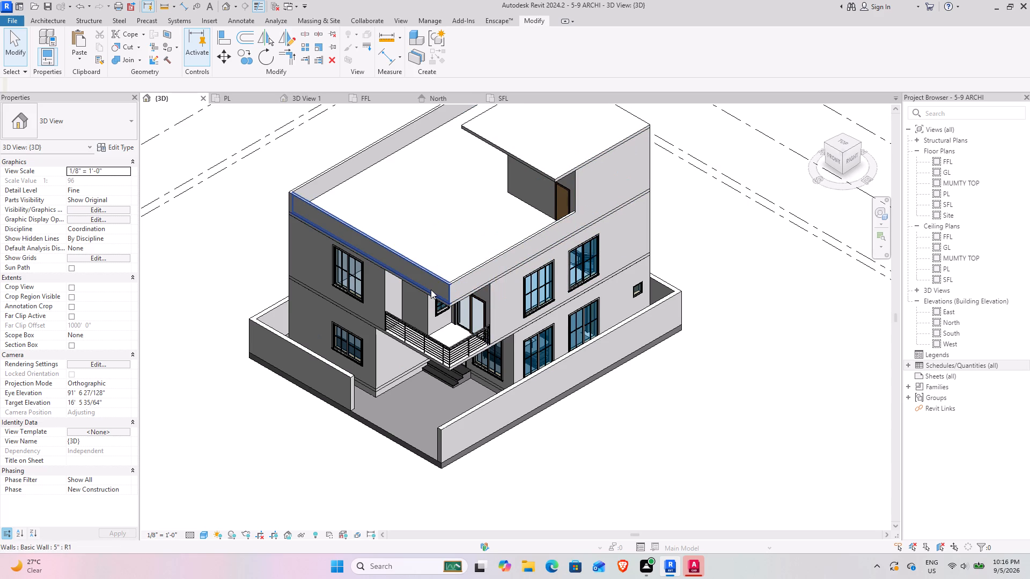
{"action": "left_click", "coordinate": [368, 259]}
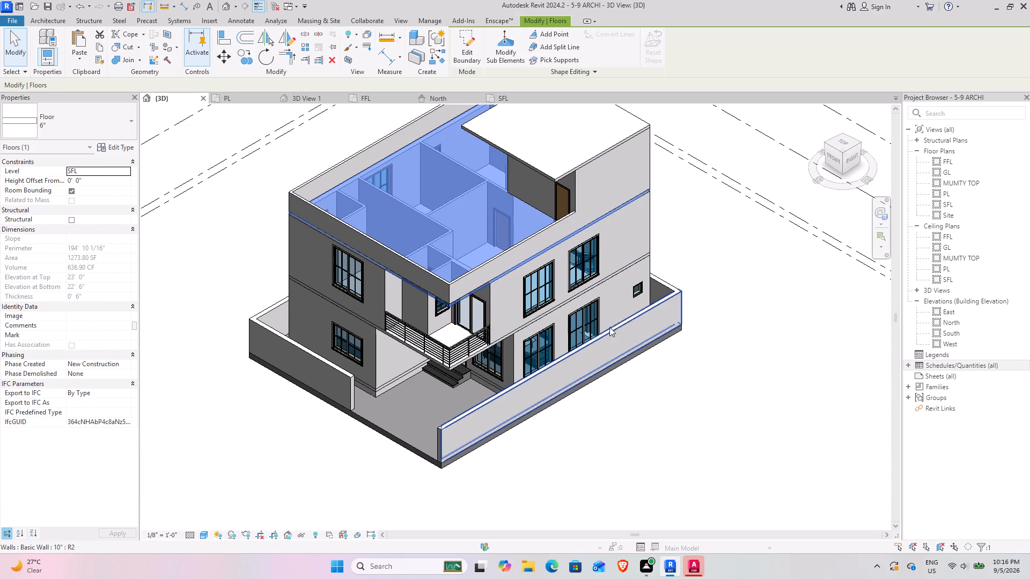
{"action": "left_click", "coordinate": [712, 370]}
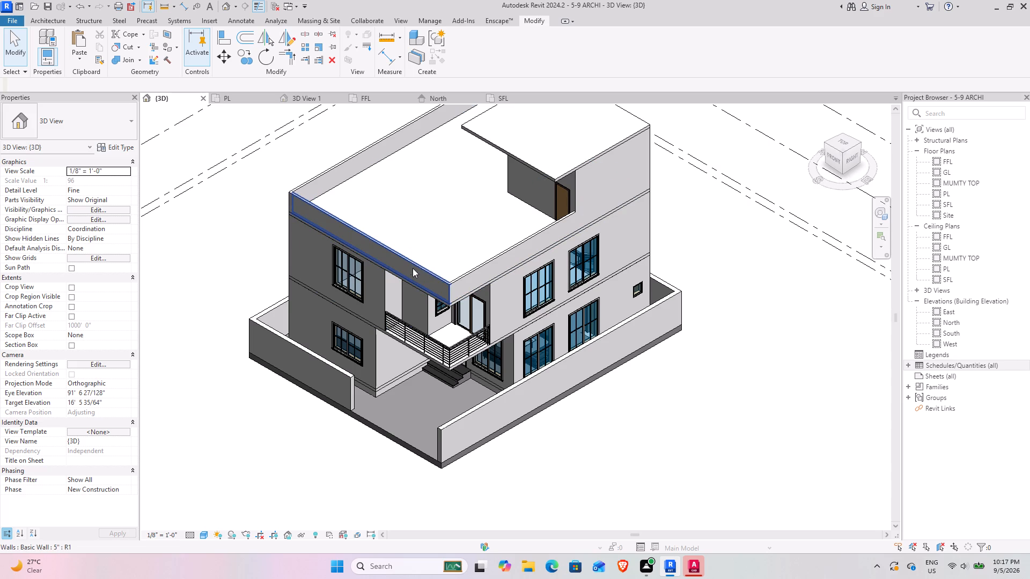
{"action": "left_click", "coordinate": [388, 252]}
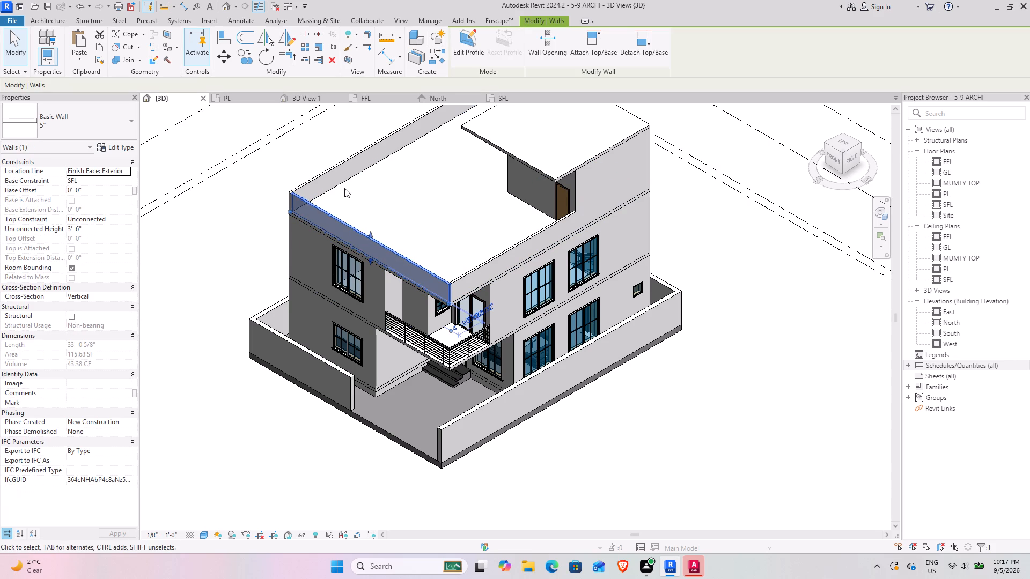
{"action": "left_click", "coordinate": [433, 212]}
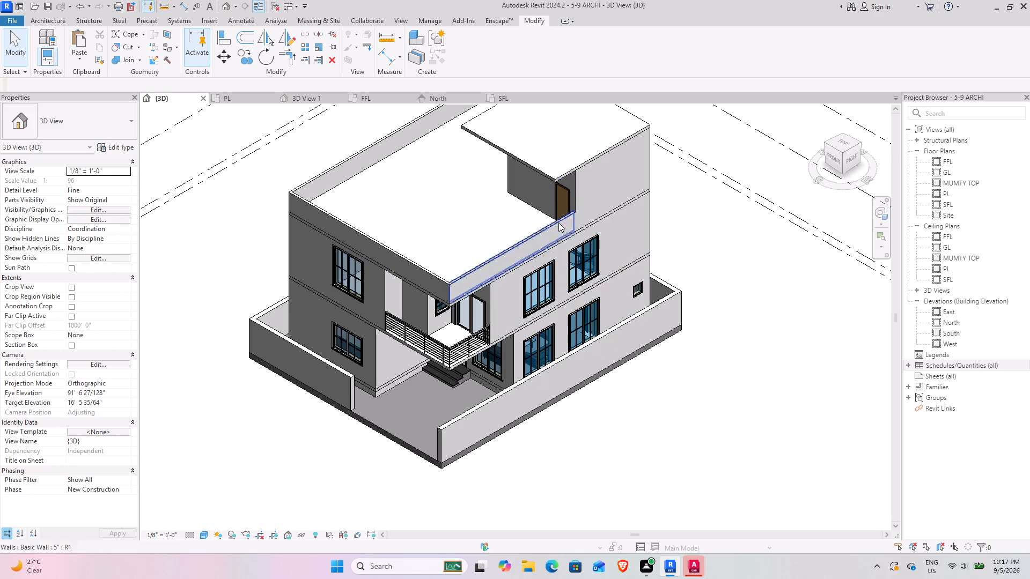
{"action": "left_click", "coordinate": [634, 309]}
{"action": "left_click", "coordinate": [719, 337]}
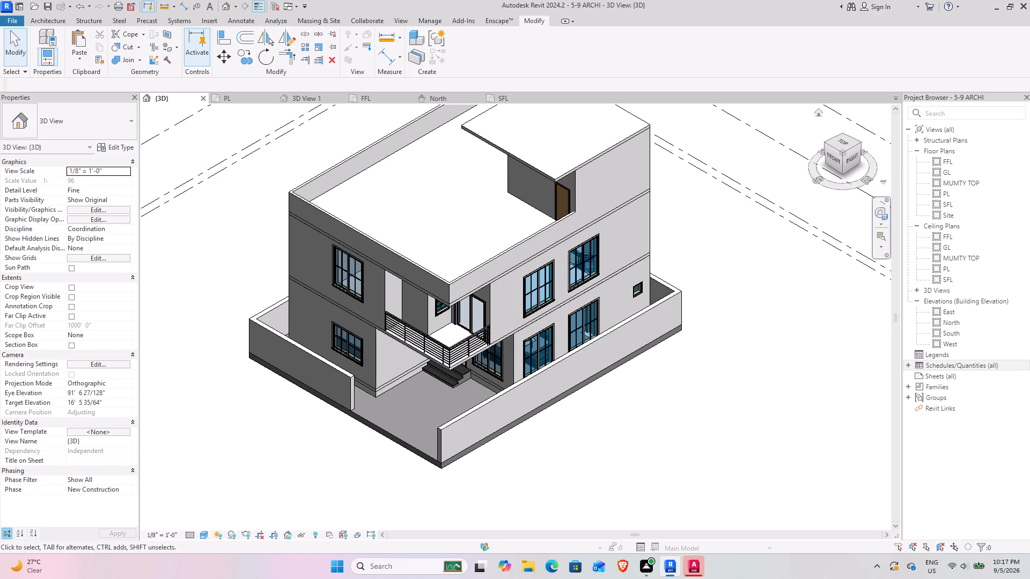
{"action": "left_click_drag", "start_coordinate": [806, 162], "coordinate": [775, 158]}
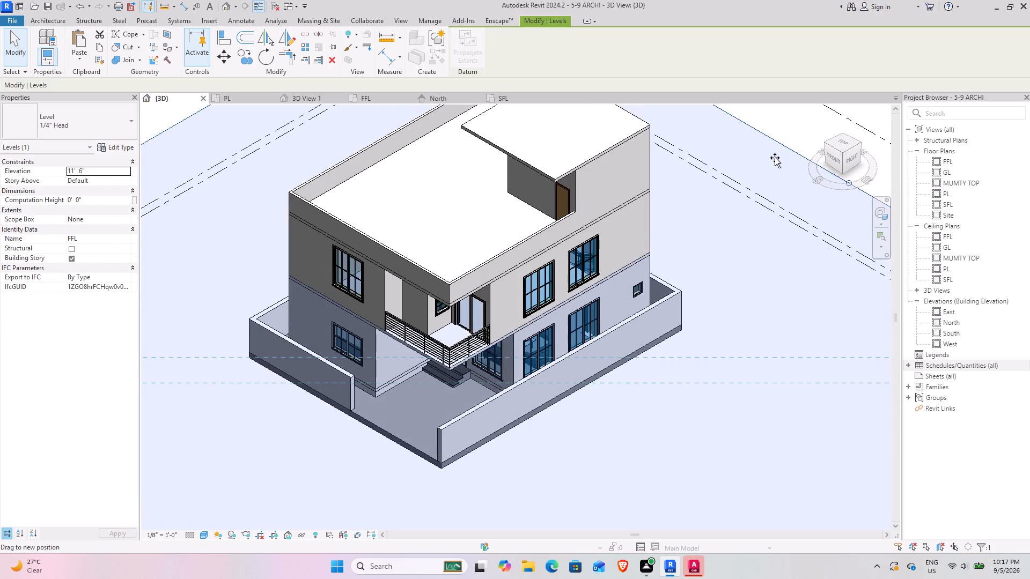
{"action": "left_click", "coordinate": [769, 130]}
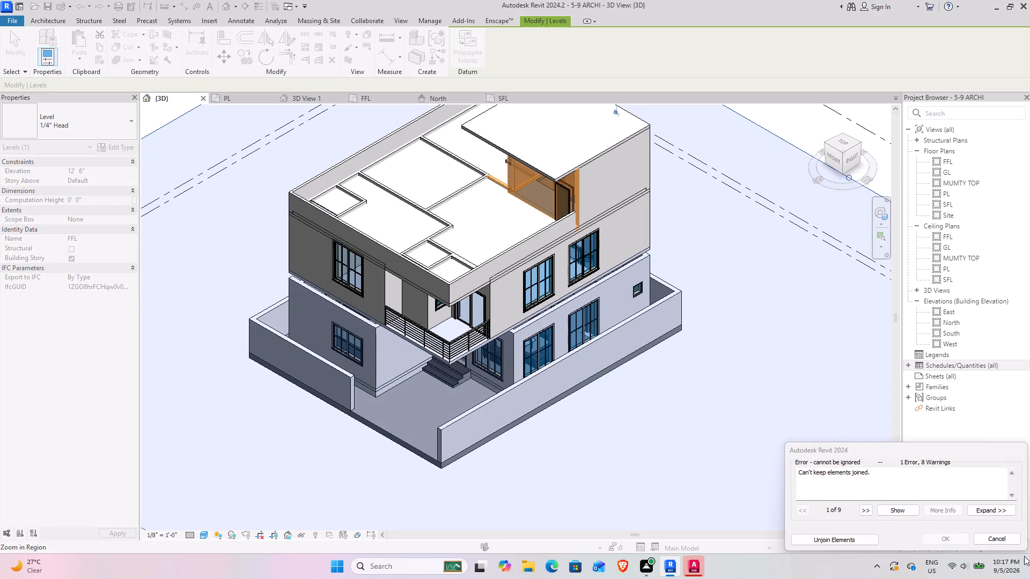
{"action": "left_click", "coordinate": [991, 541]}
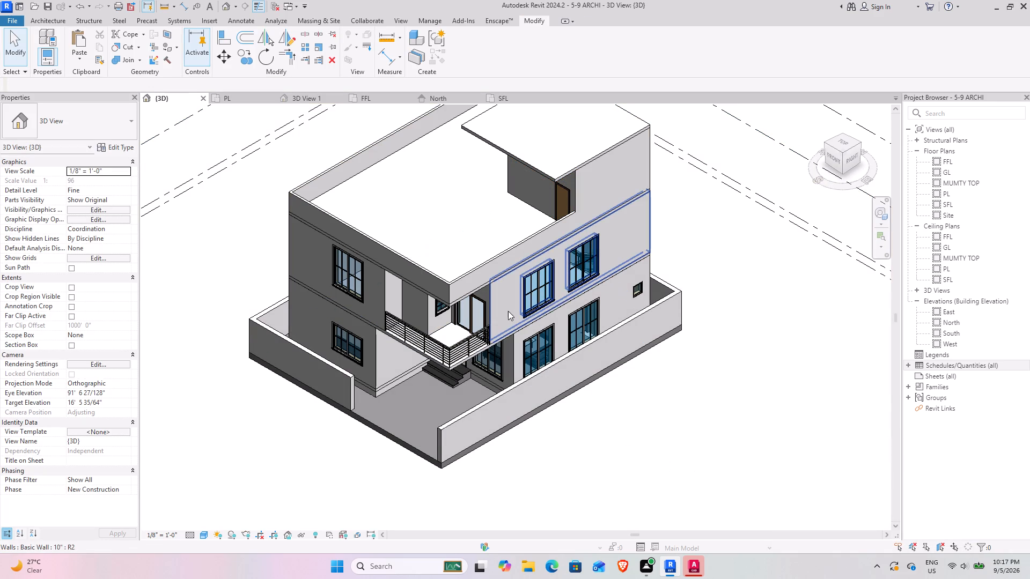
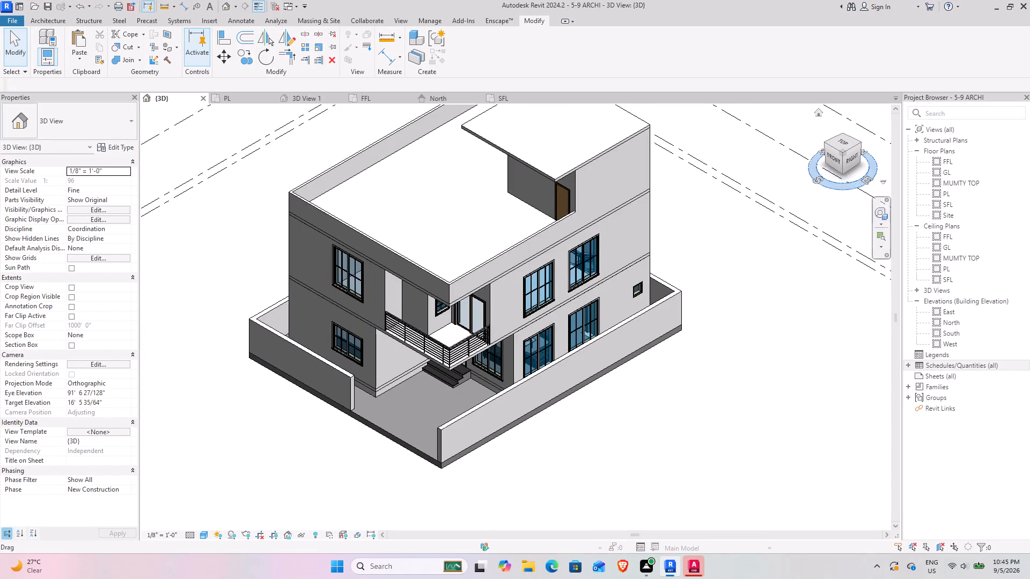
Examine the exterior of the whole house in the 3D view from the front, the right side, the rear corner and above.
{"action": "left_click_drag", "start_coordinate": [844, 153], "coordinate": [861, 112]}
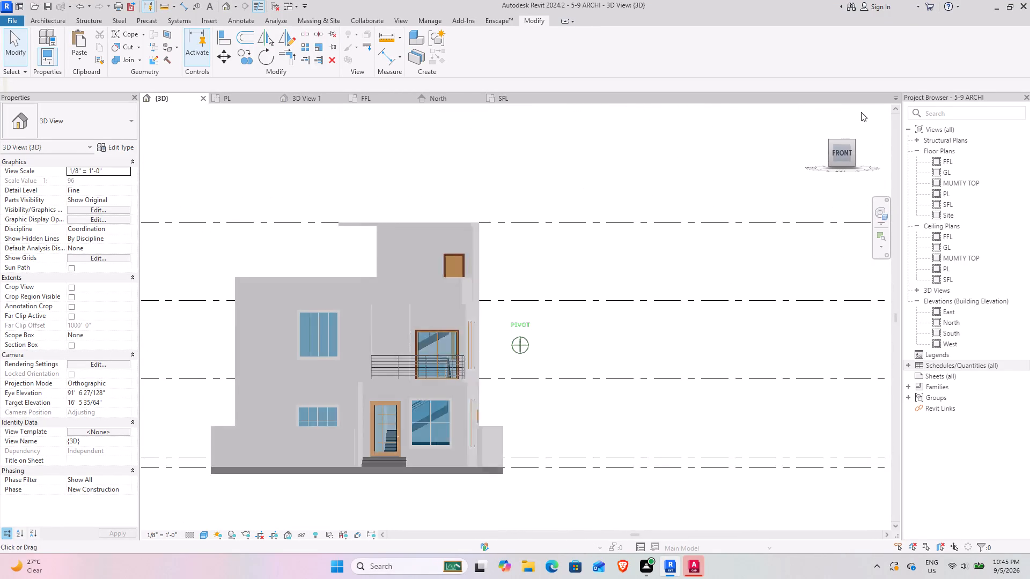
{"action": "left_click_drag", "start_coordinate": [861, 112], "coordinate": [626, 180]}
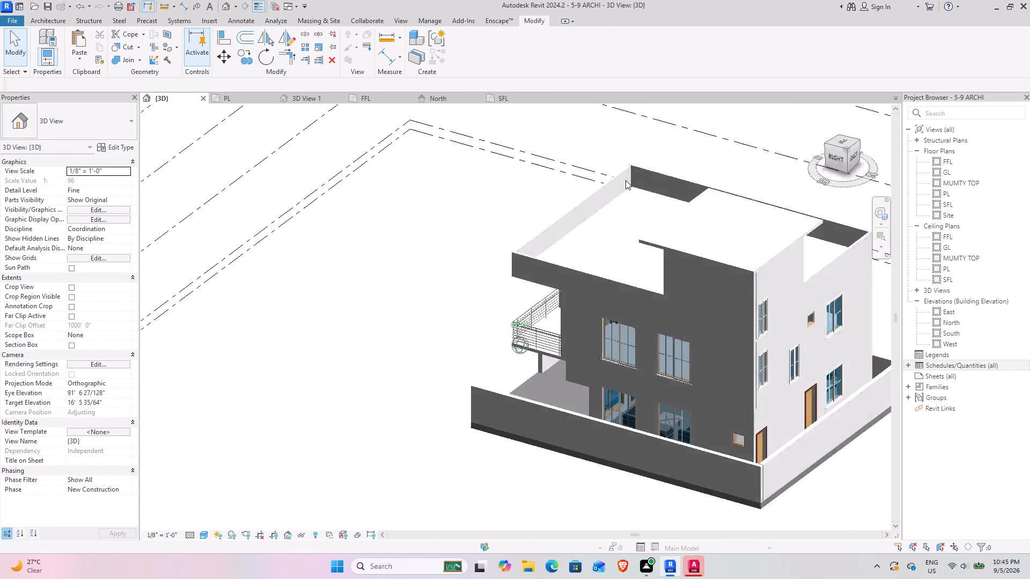
{"action": "left_click_drag", "start_coordinate": [626, 180], "coordinate": [862, 166]}
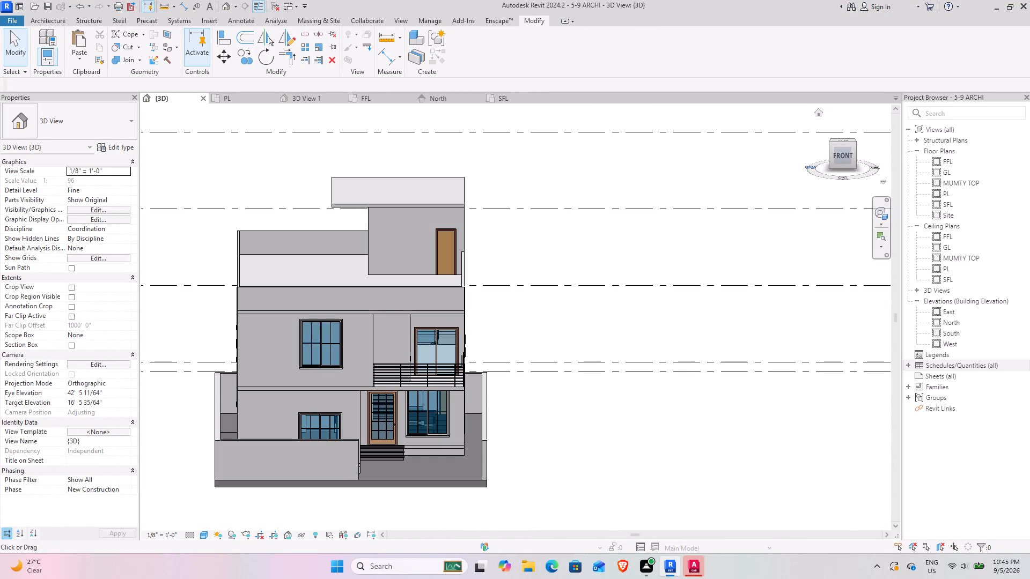
{"action": "left_click_drag", "start_coordinate": [837, 144], "coordinate": [707, 177]}
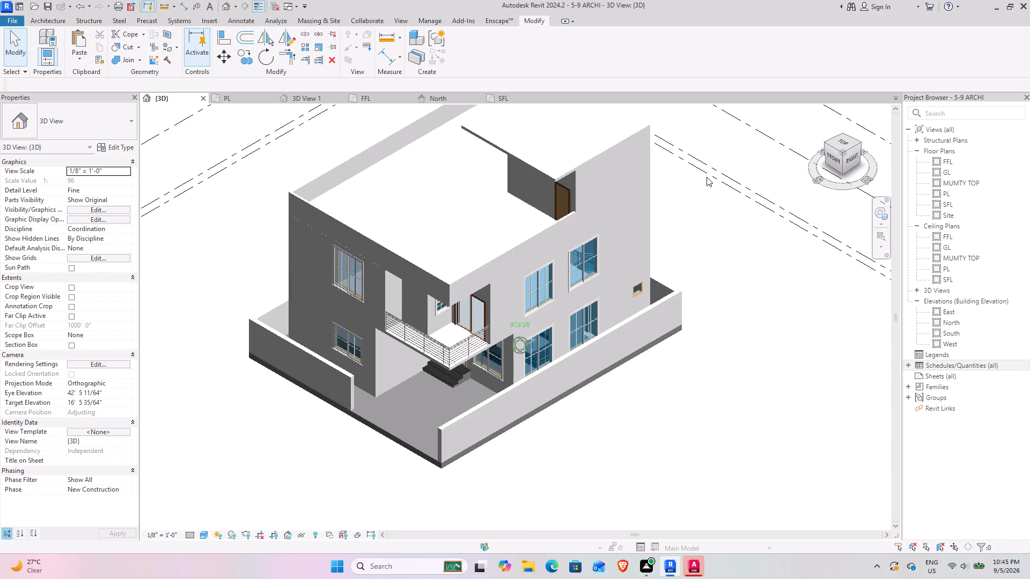
{"action": "left_click_drag", "start_coordinate": [707, 177], "coordinate": [705, 178]}
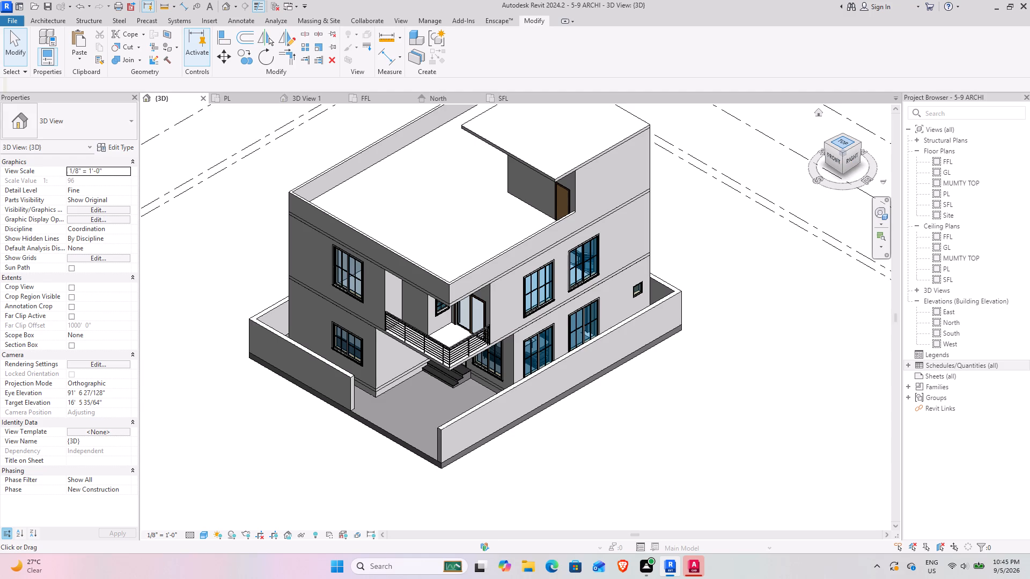
{"action": "middle_click_drag", "start_coordinate": [678, 329], "coordinate": [681, 339]}
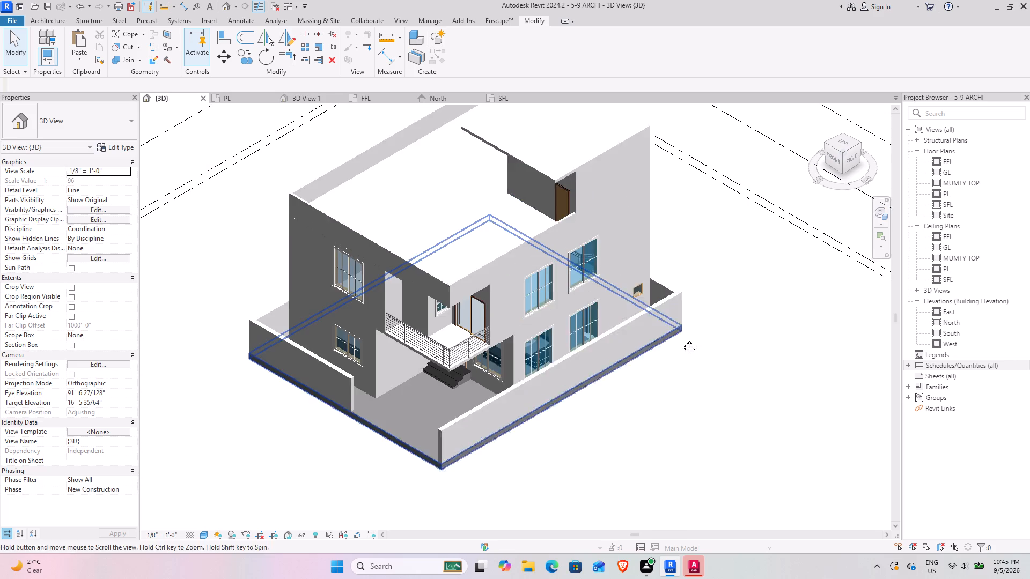
{"action": "middle_click_drag", "start_coordinate": [681, 339], "coordinate": [675, 410]}
{"action": "scroll", "coordinate": [636, 401], "scroll_direction": "down", "scroll_amount": 3}
{"action": "middle_click_drag", "start_coordinate": [577, 407], "coordinate": [532, 346]}
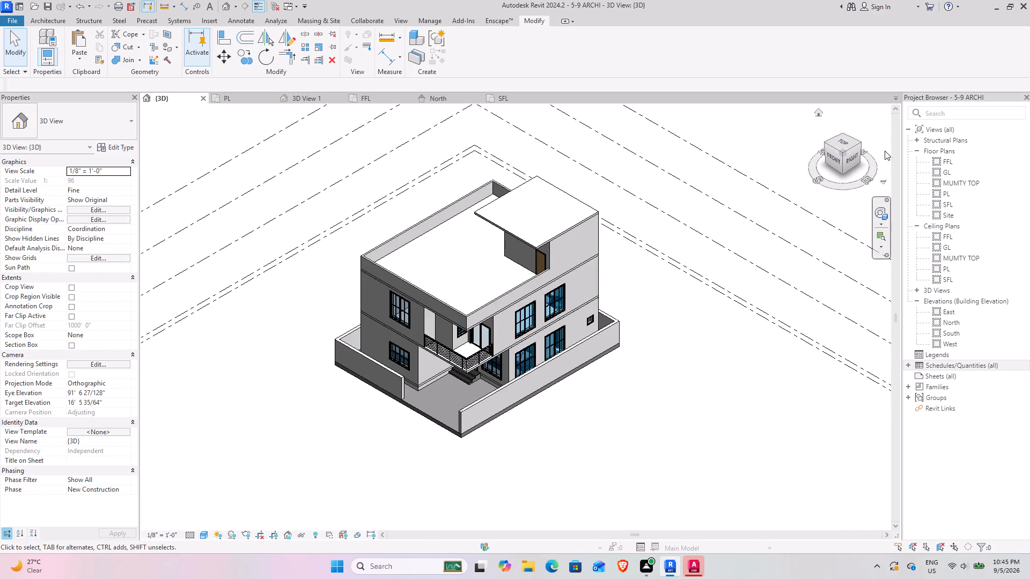
{"action": "left_click_drag", "start_coordinate": [843, 153], "coordinate": [710, 172]}
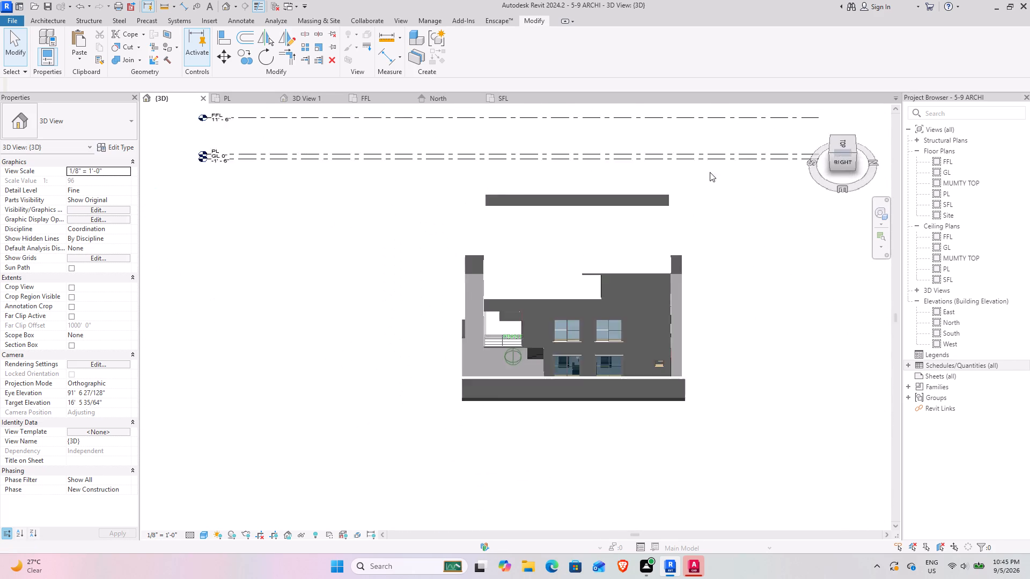
{"action": "left_click_drag", "start_coordinate": [710, 172], "coordinate": [201, 172]}
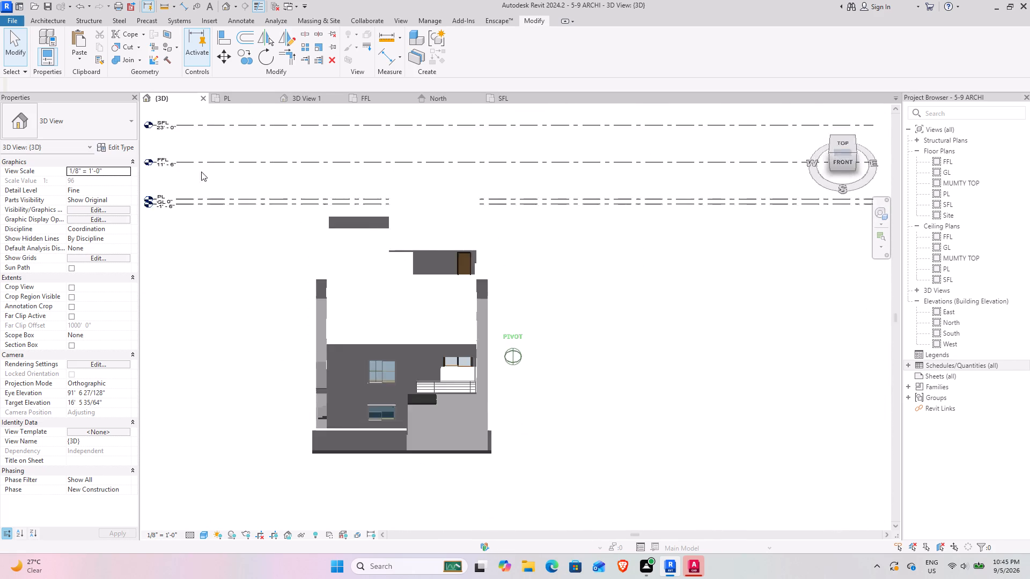
{"action": "left_click_drag", "start_coordinate": [201, 172], "coordinate": [152, 167]}
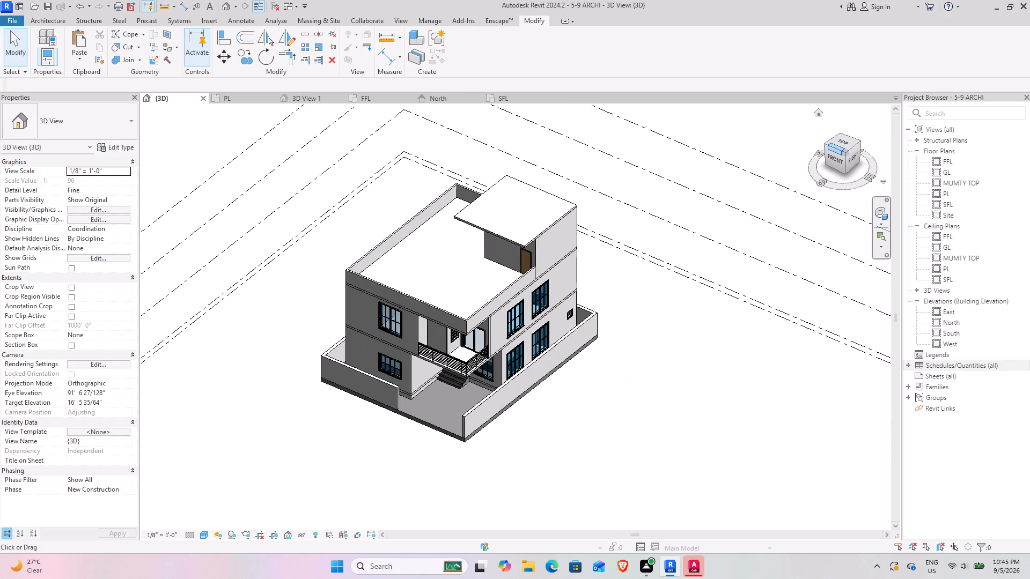
{"action": "left_click", "coordinate": [641, 363]}
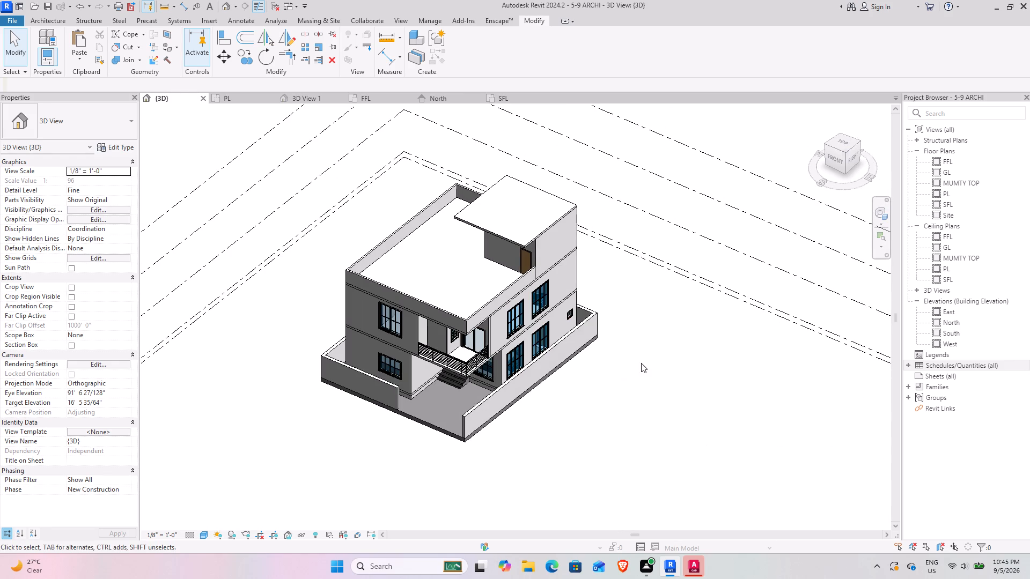
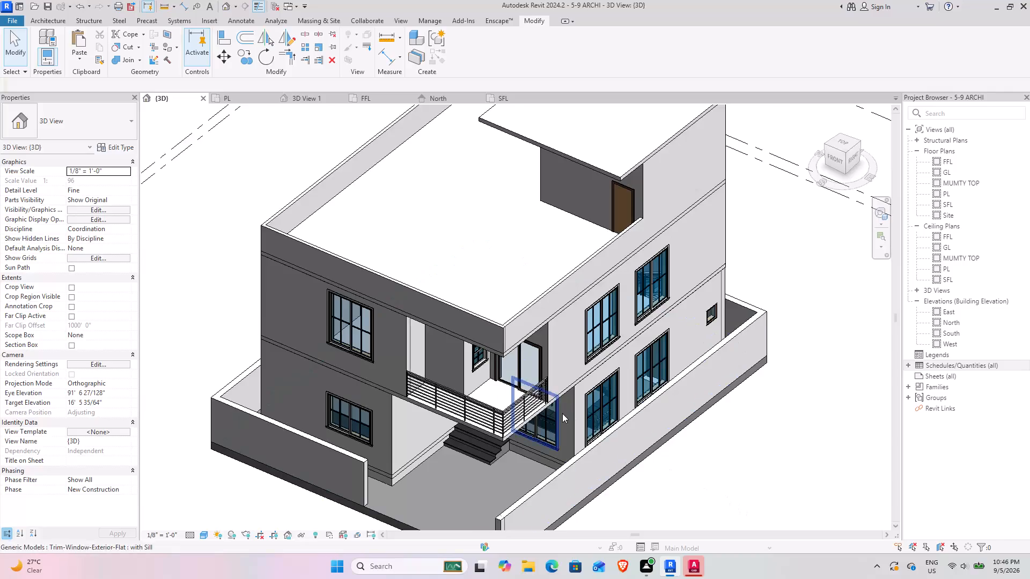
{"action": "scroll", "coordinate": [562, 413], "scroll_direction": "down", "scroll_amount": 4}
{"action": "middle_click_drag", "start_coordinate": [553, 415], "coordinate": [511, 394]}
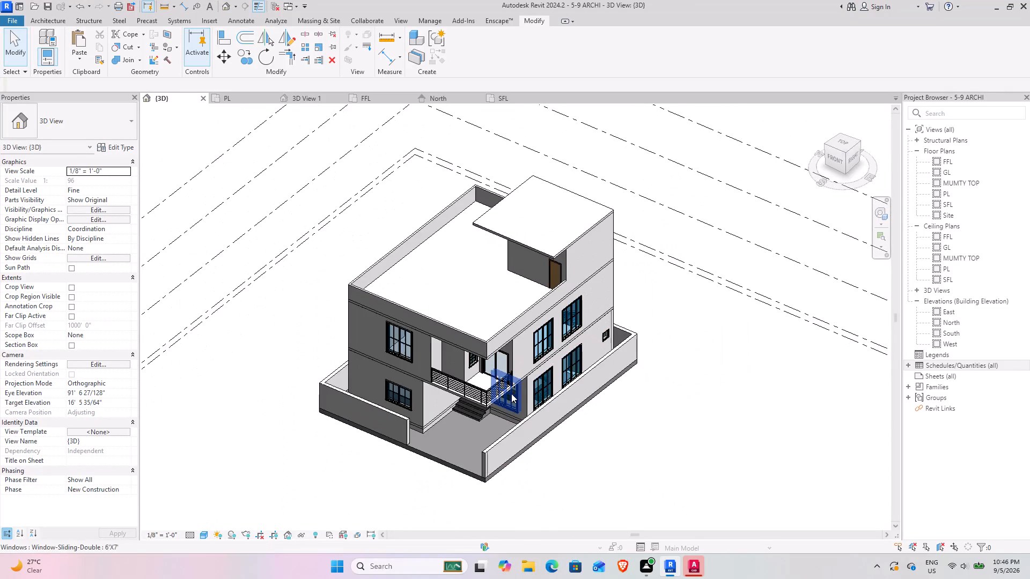
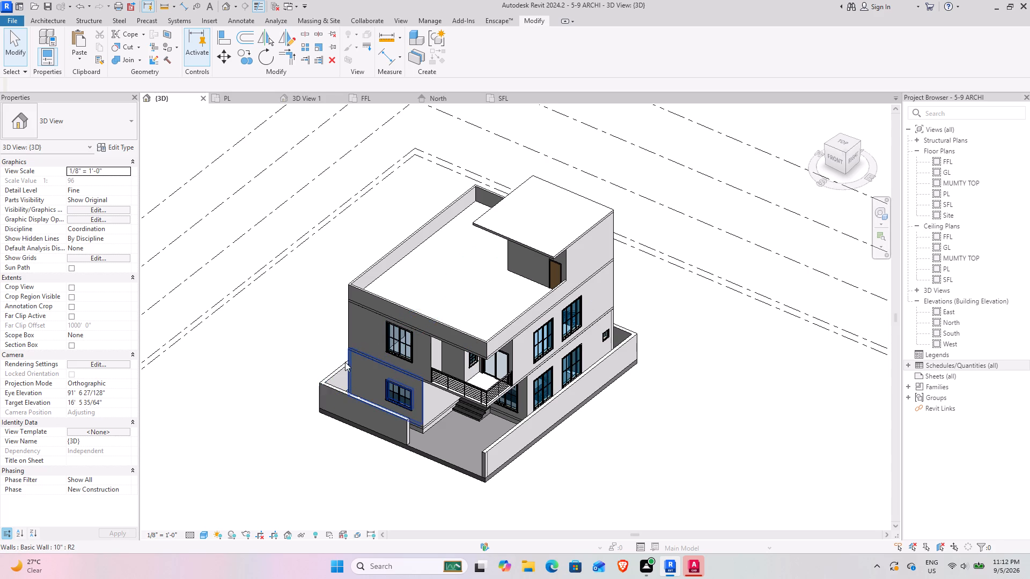
Examine the house exterior in 3D, from the level front side and from above the front-right corner around the balcony railing and entrance steps.
{"action": "scroll", "coordinate": [477, 335], "scroll_direction": "down", "scroll_amount": 4}
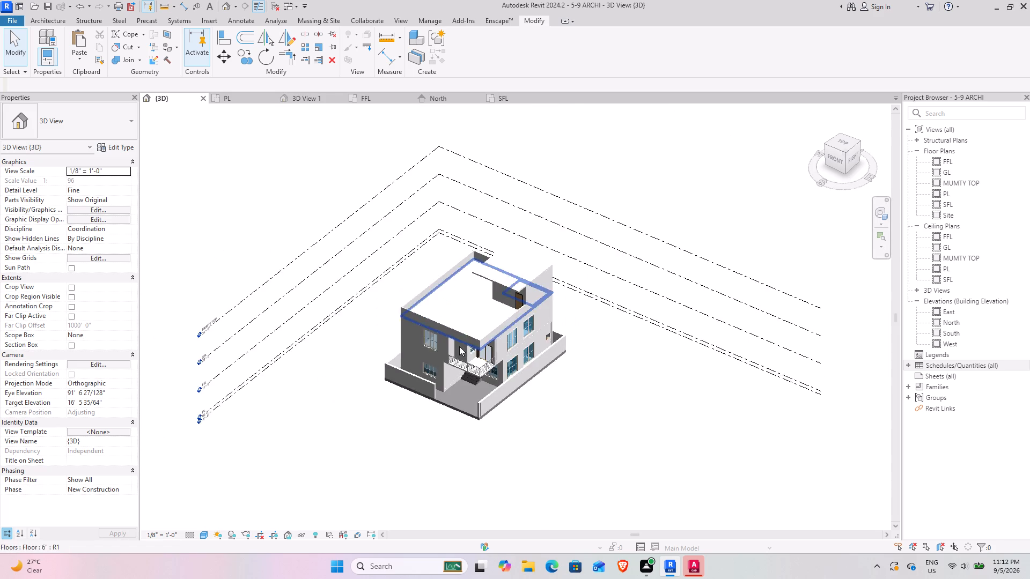
{"action": "middle_click_drag", "start_coordinate": [446, 347], "coordinate": [379, 340]}
{"action": "scroll", "coordinate": [418, 279], "scroll_direction": "up", "scroll_amount": 4}
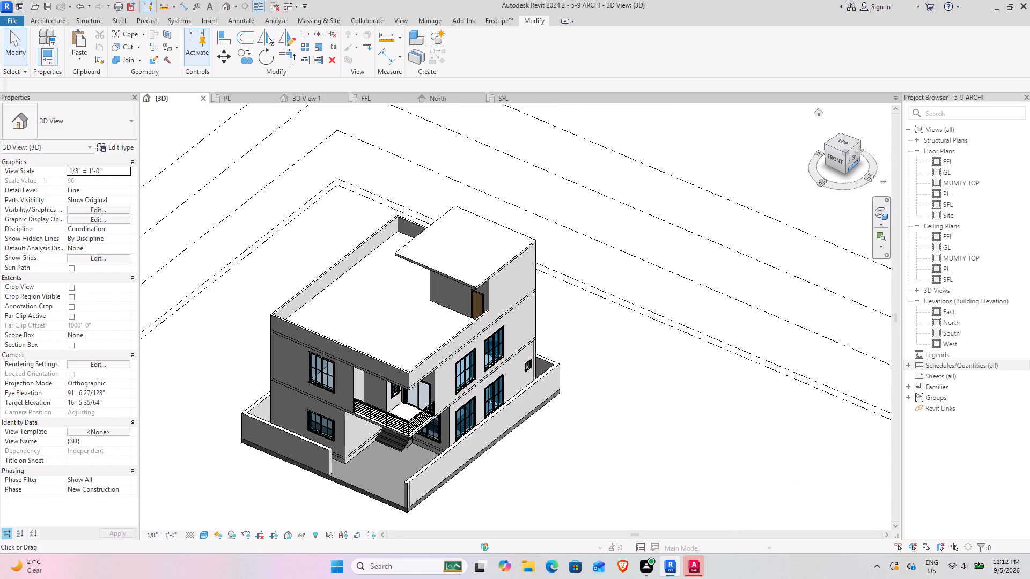
{"action": "left_click_drag", "start_coordinate": [847, 151], "coordinate": [862, 114]}
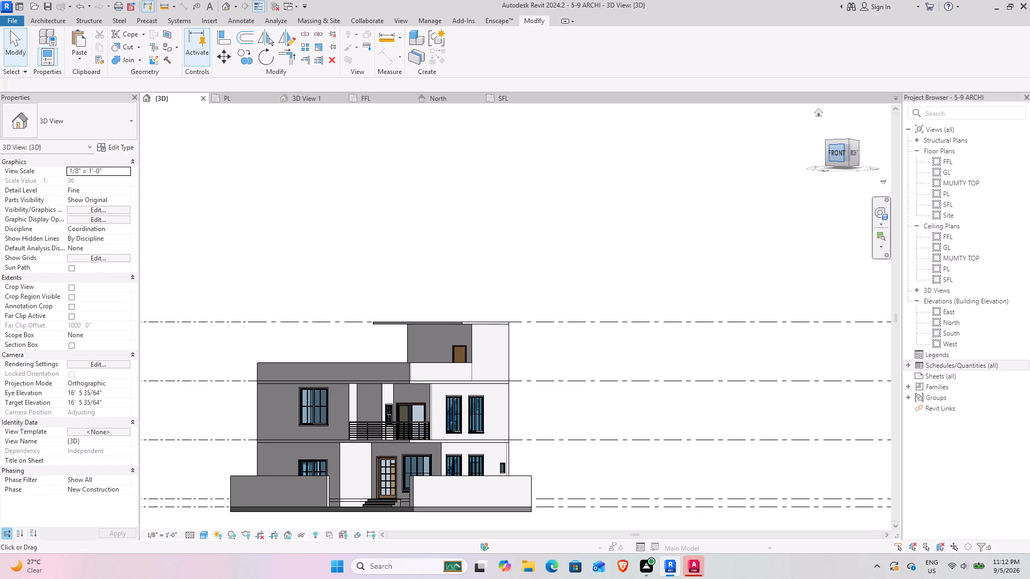
{"action": "left_click_drag", "start_coordinate": [850, 140], "coordinate": [827, 183]}
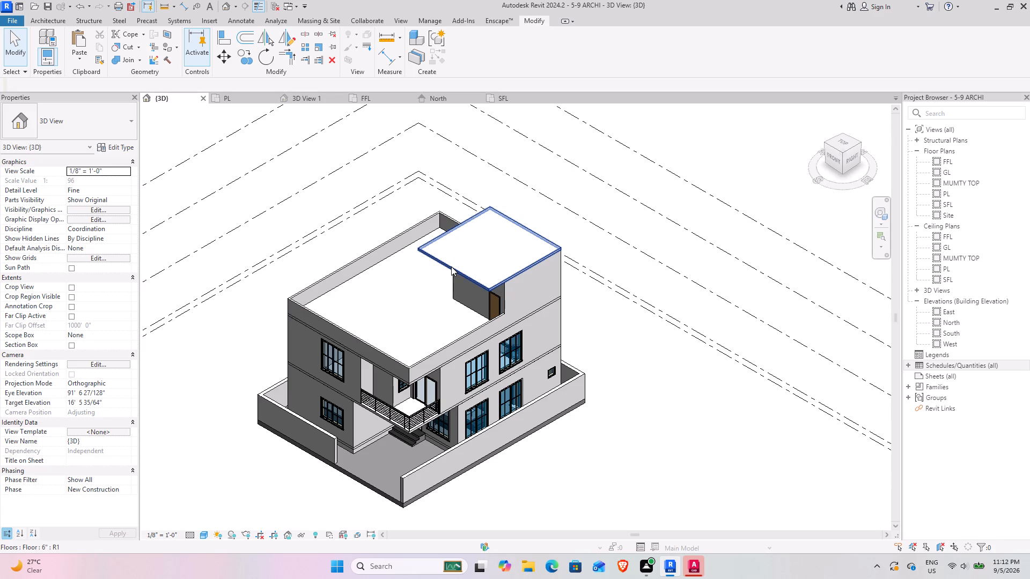
{"action": "left_click", "coordinate": [635, 357]}
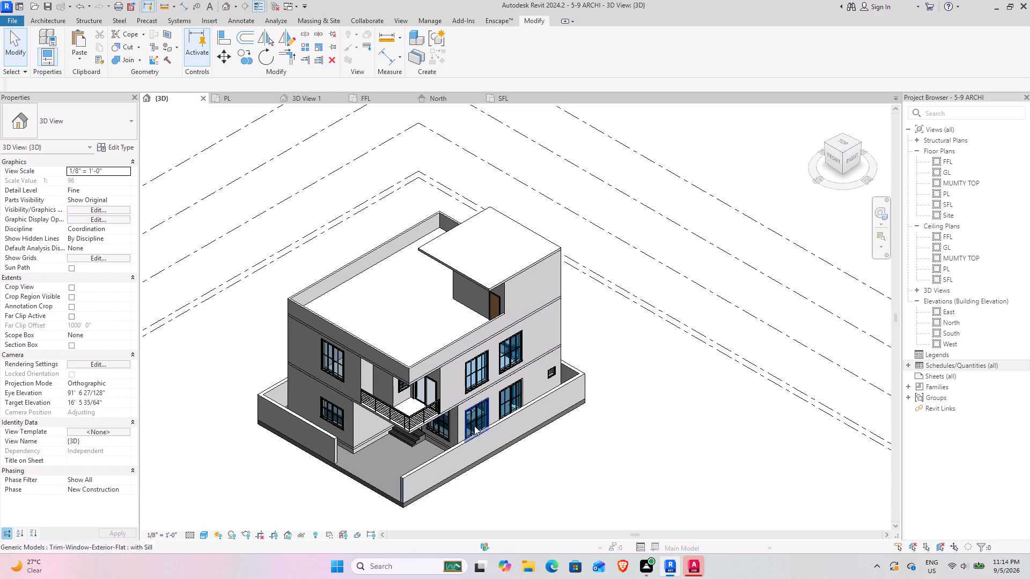
{"action": "middle_click_drag", "start_coordinate": [441, 362], "coordinate": [509, 309]}
{"action": "scroll", "coordinate": [446, 415], "scroll_direction": "up", "scroll_amount": 3}
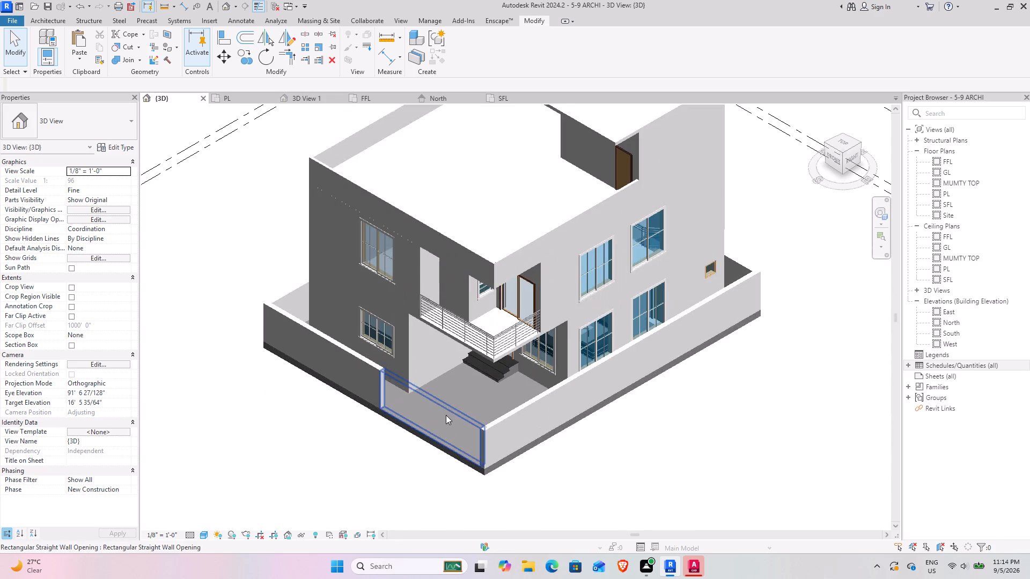
{"action": "scroll", "coordinate": [452, 407], "scroll_direction": "up", "scroll_amount": 3}
{"action": "middle_click_drag", "start_coordinate": [532, 349], "coordinate": [521, 399]}
{"action": "scroll", "coordinate": [514, 362], "scroll_direction": "down", "scroll_amount": 3}
{"action": "middle_click_drag", "start_coordinate": [513, 360], "coordinate": [501, 345]}
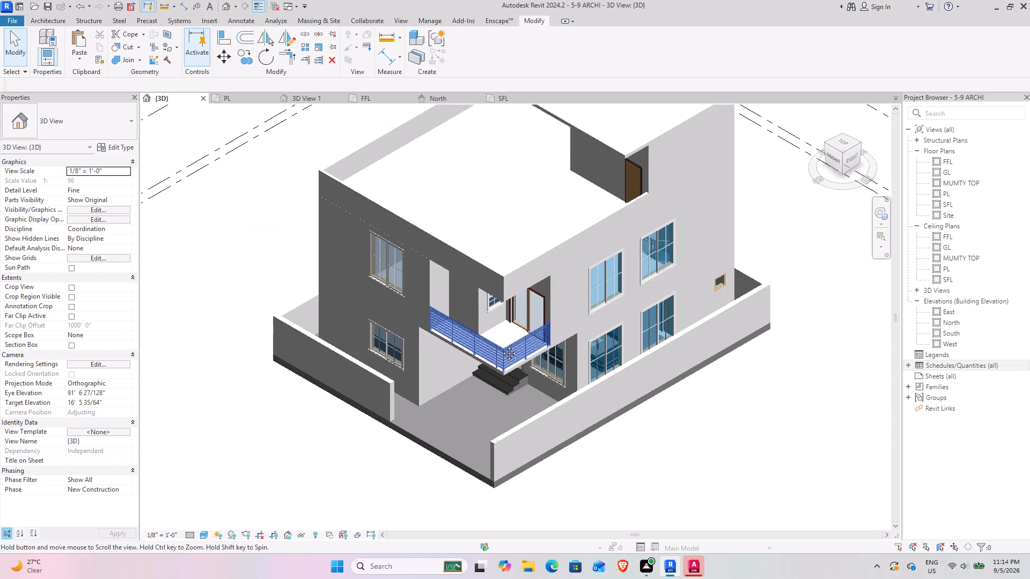
{"action": "middle_click_drag", "start_coordinate": [501, 345], "coordinate": [454, 368]}
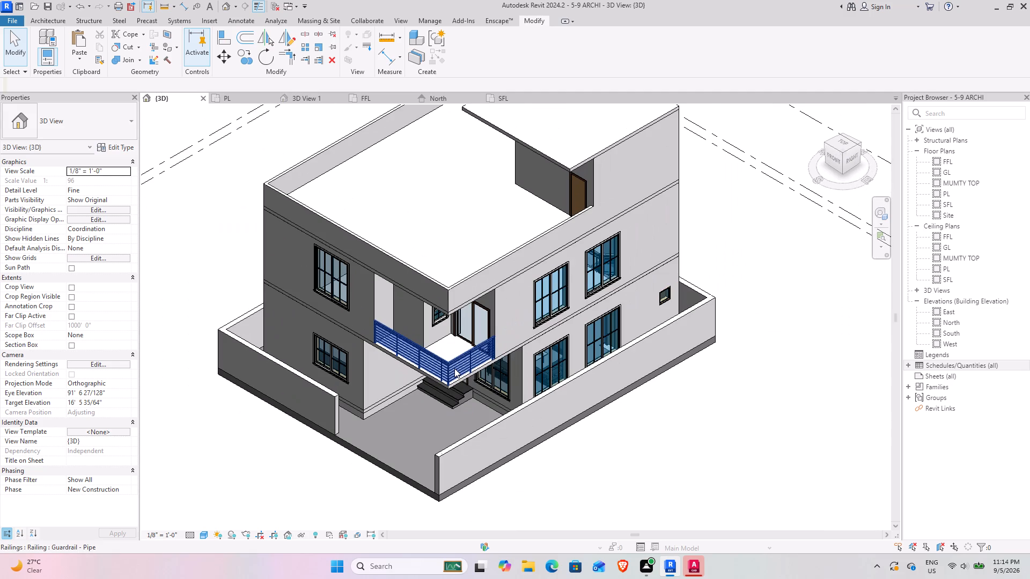
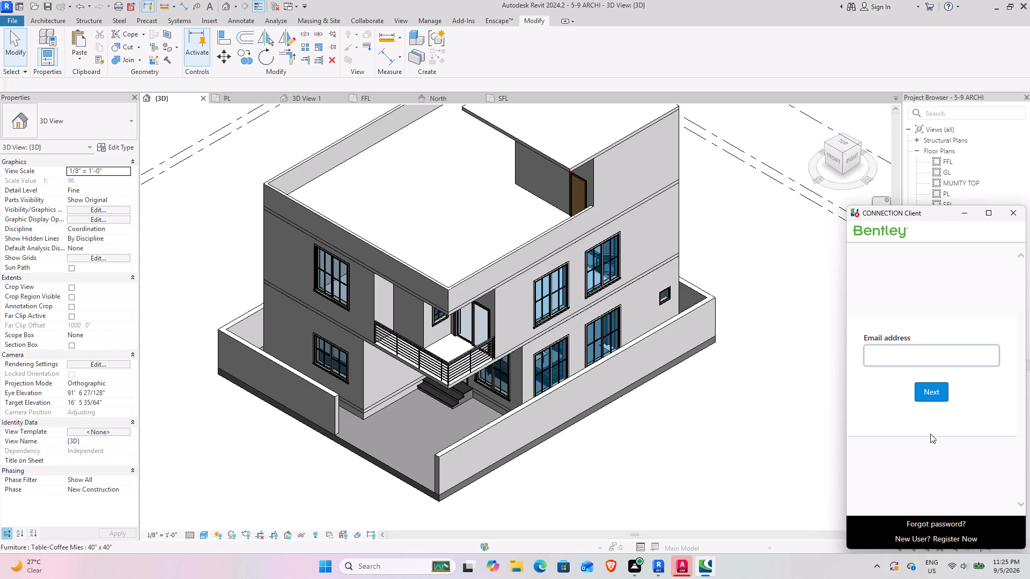
Close the Bentley CONNECTION Client sign-in window without signing in and return to the house's 3D view in Revit.
{"action": "left_click", "coordinate": [1016, 216]}
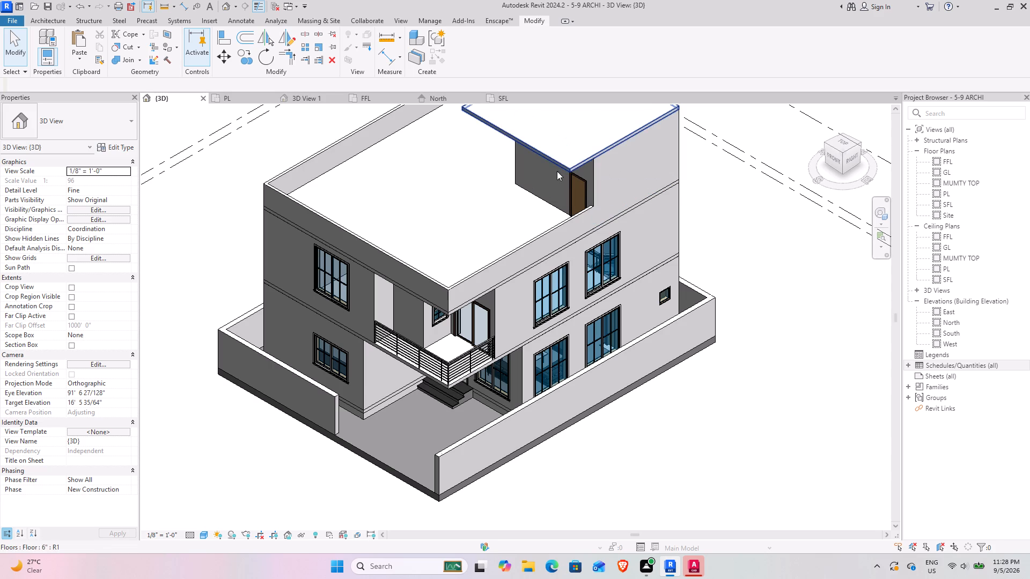
{"action": "left_click", "coordinate": [744, 274]}
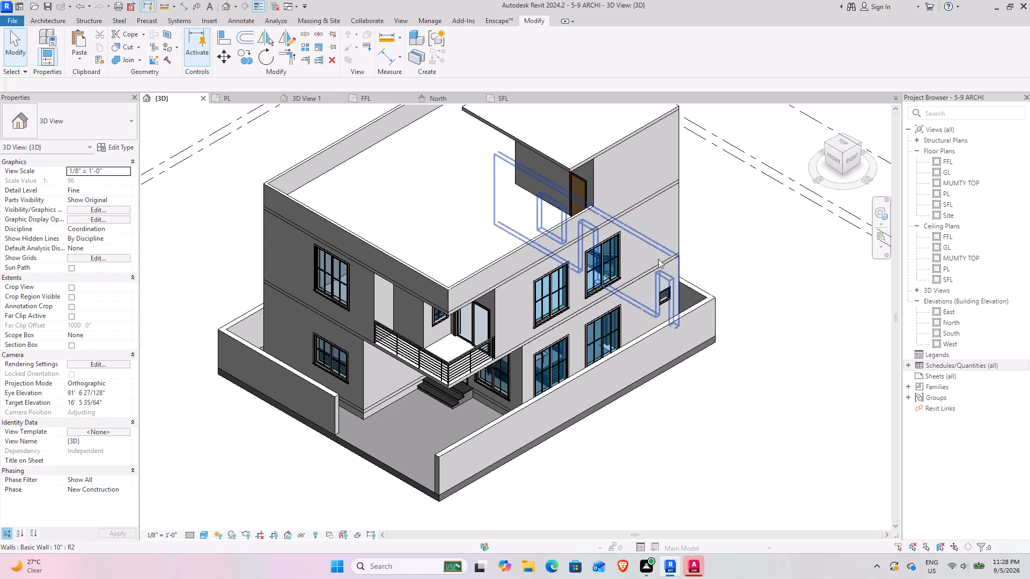
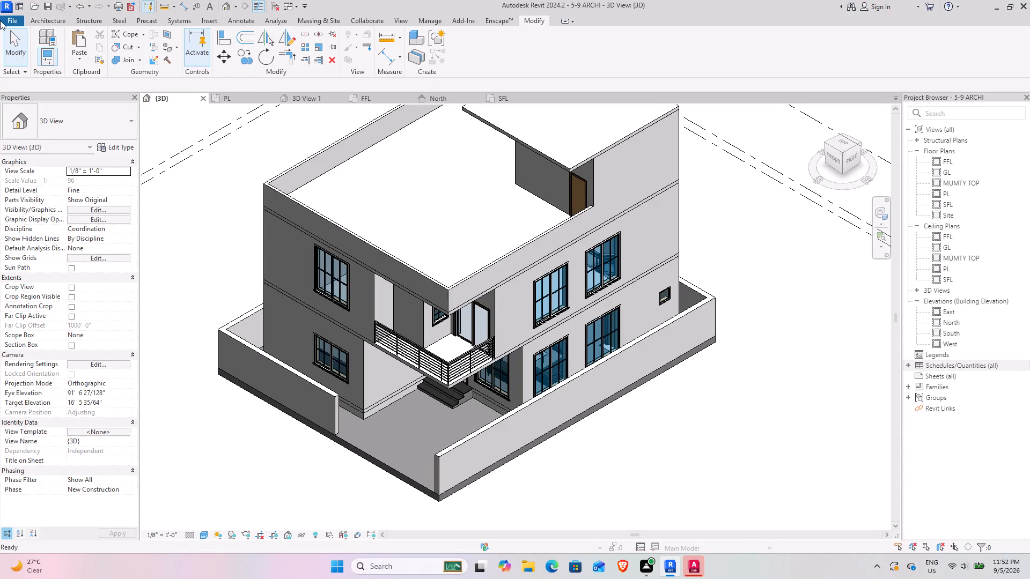
Export the current 3D view of the house to PDF with the file name 5-9 ARCHI 26.
{"action": "left_click", "coordinate": [17, 45]}
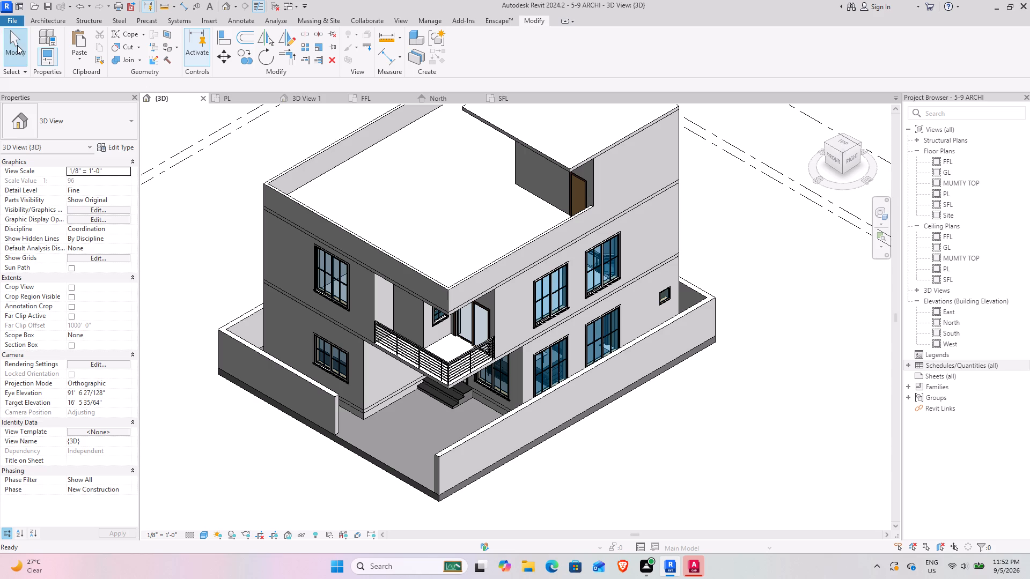
{"action": "left_click", "coordinate": [2, 19]}
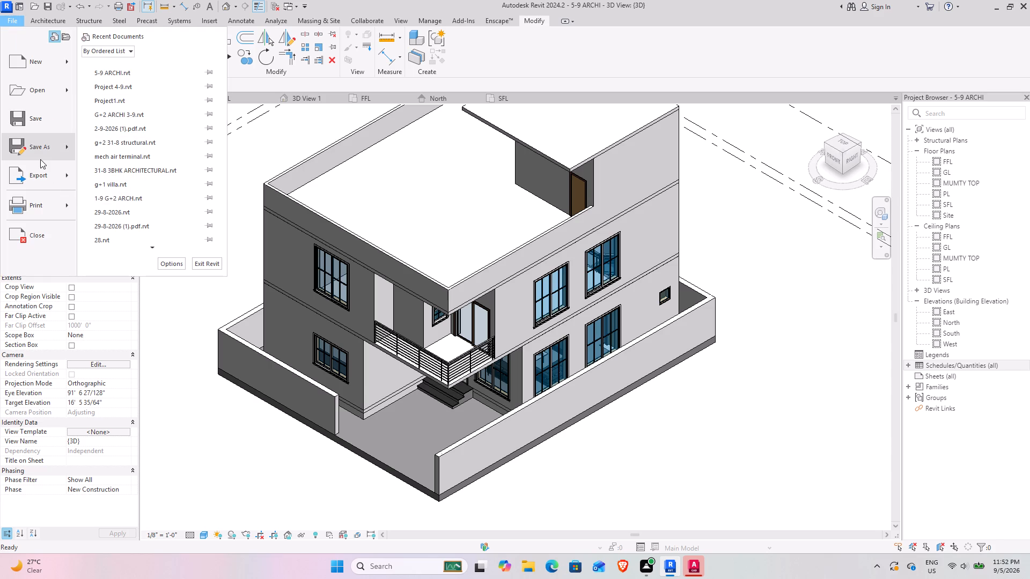
{"action": "left_click", "coordinate": [44, 173]}
{"action": "left_click", "coordinate": [101, 100]}
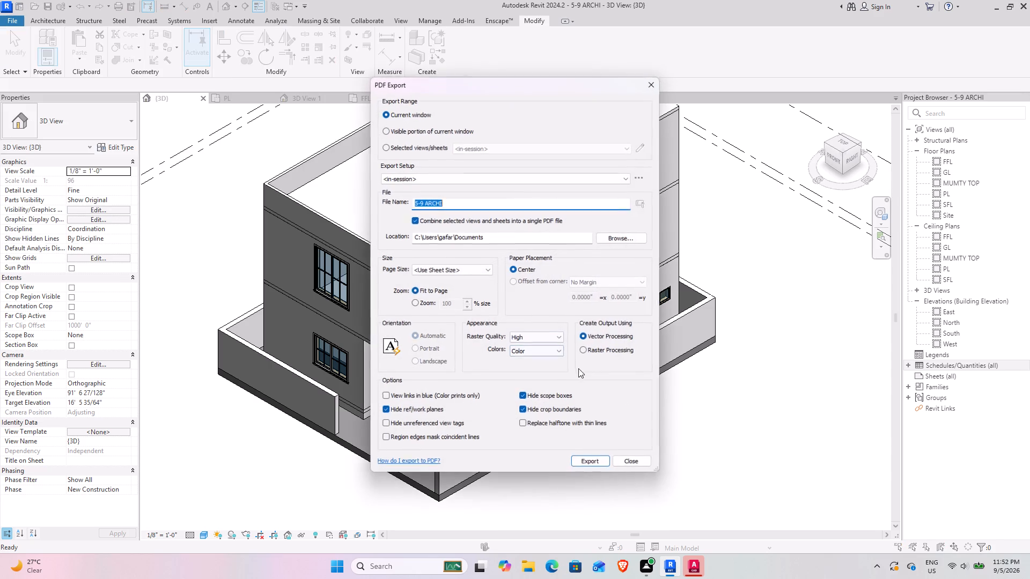
{"action": "left_click", "coordinate": [465, 202]}
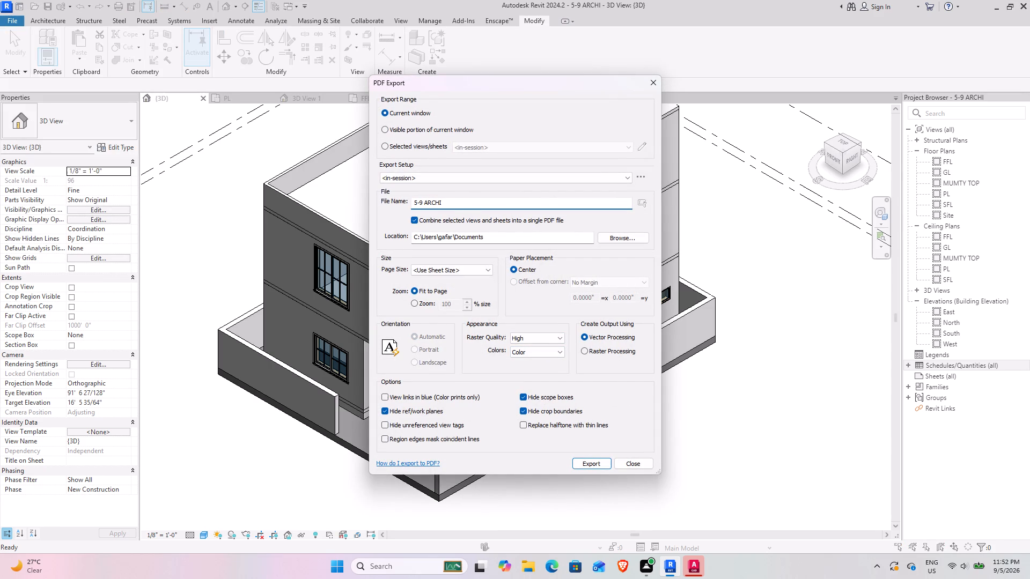
{"action": "key", "text": "space"}
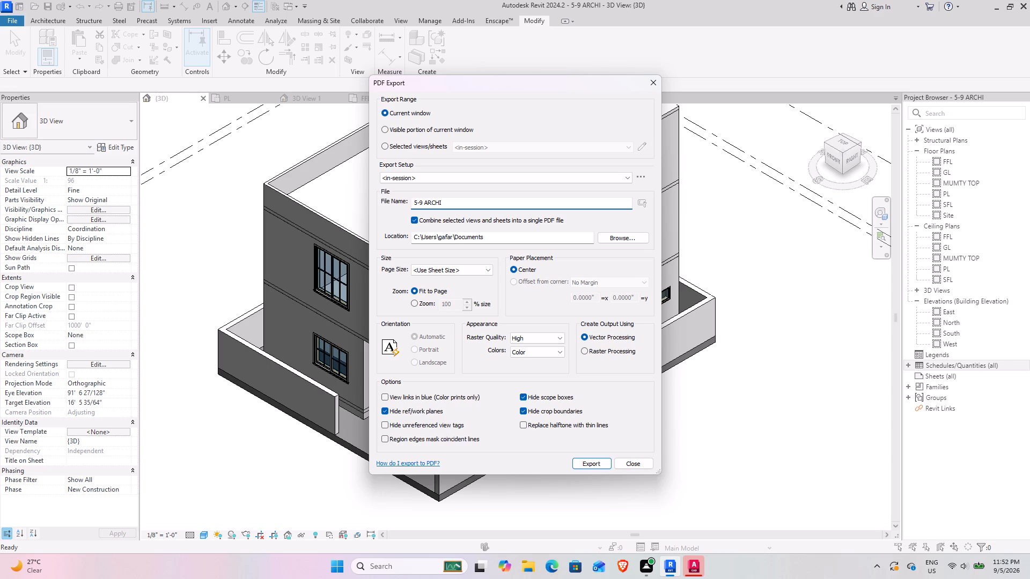
{"action": "type", "text": "26"}
{"action": "left_click", "coordinate": [593, 467]}
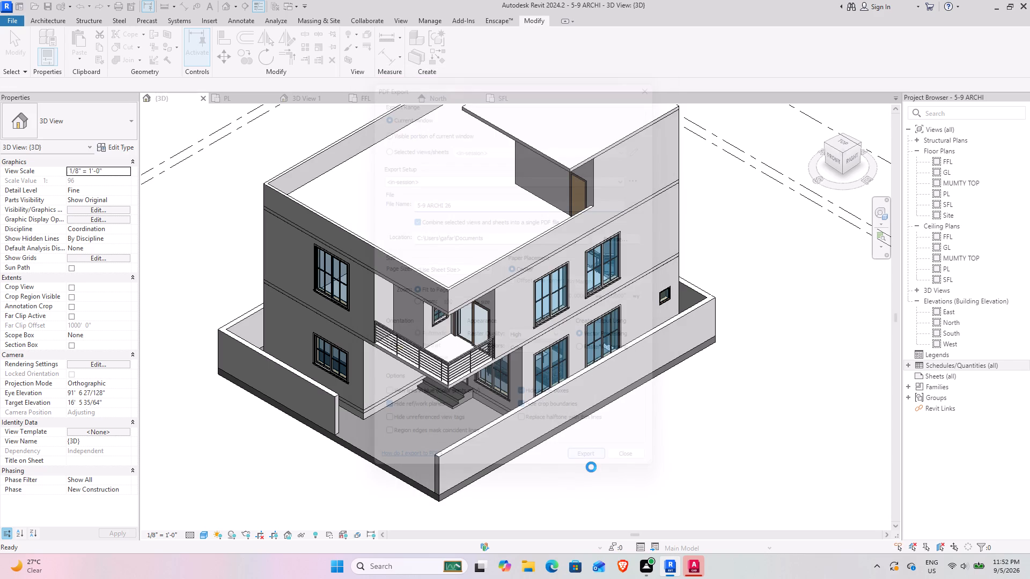